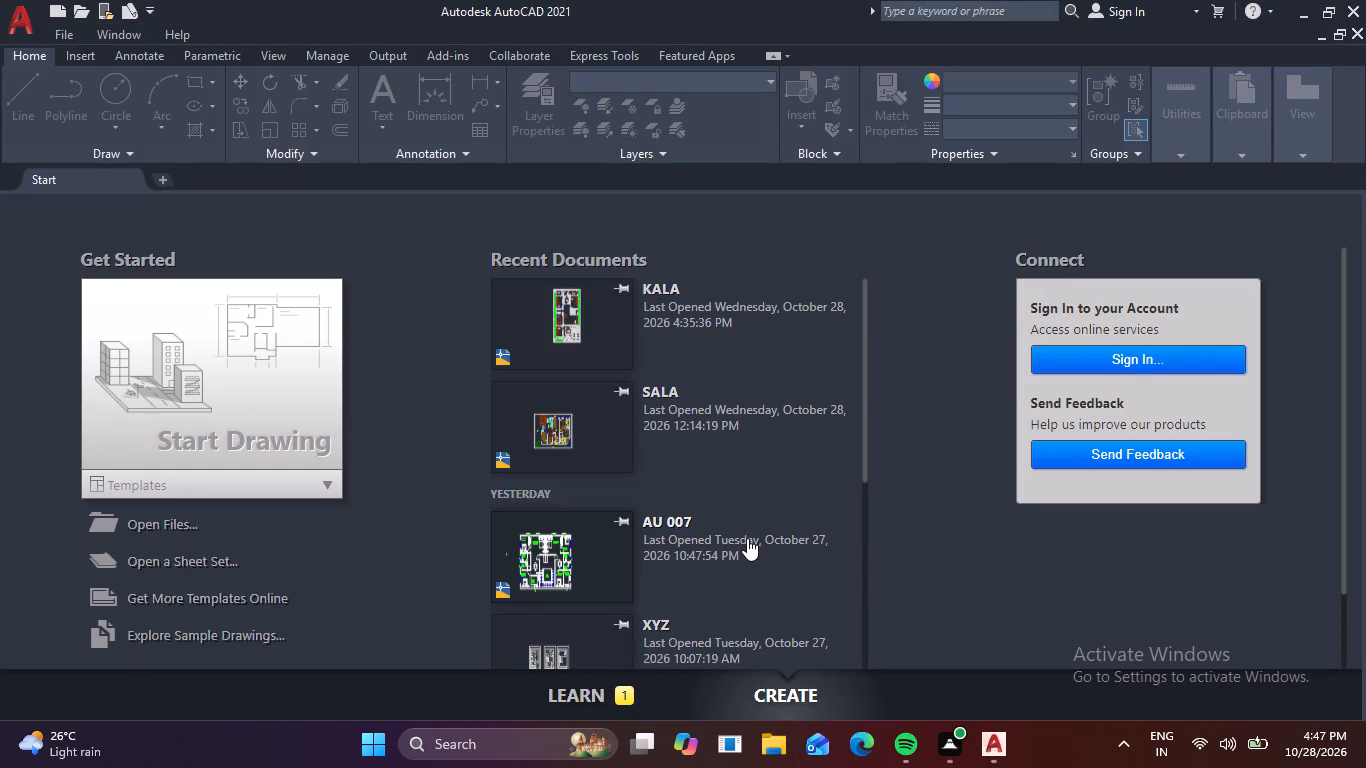
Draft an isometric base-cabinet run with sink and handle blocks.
Start a new blank drawing from the start page.
left_click(320, 408)
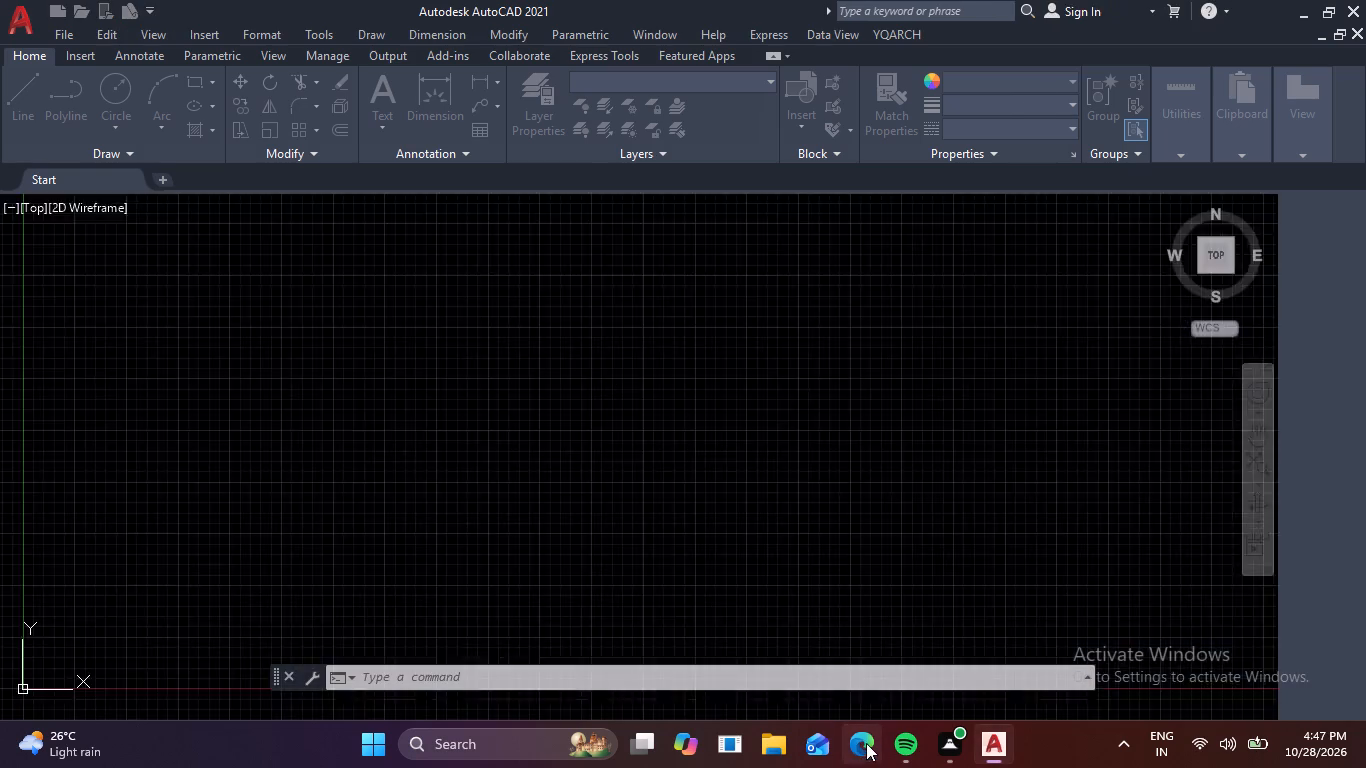
left_click(912, 701)
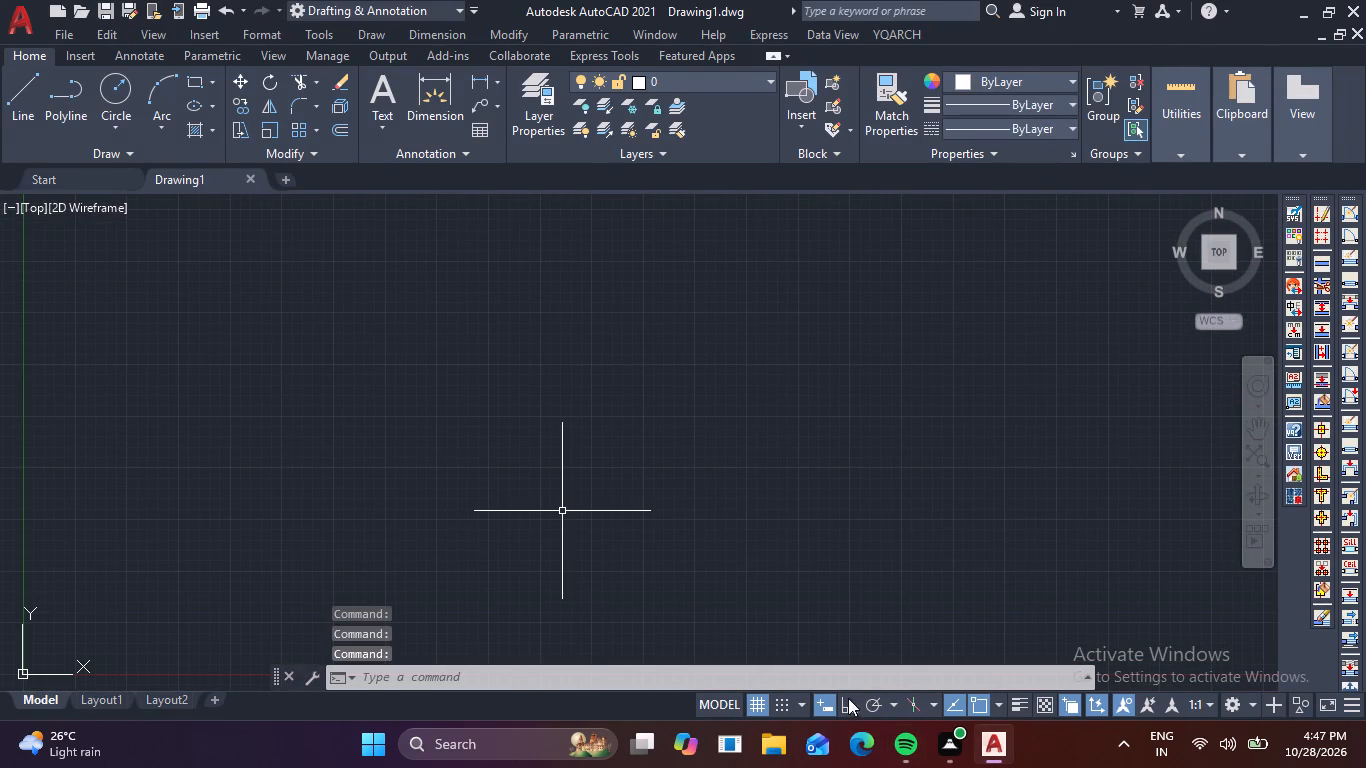
Turn off the grid display in the new drawing.
left_click(763, 711)
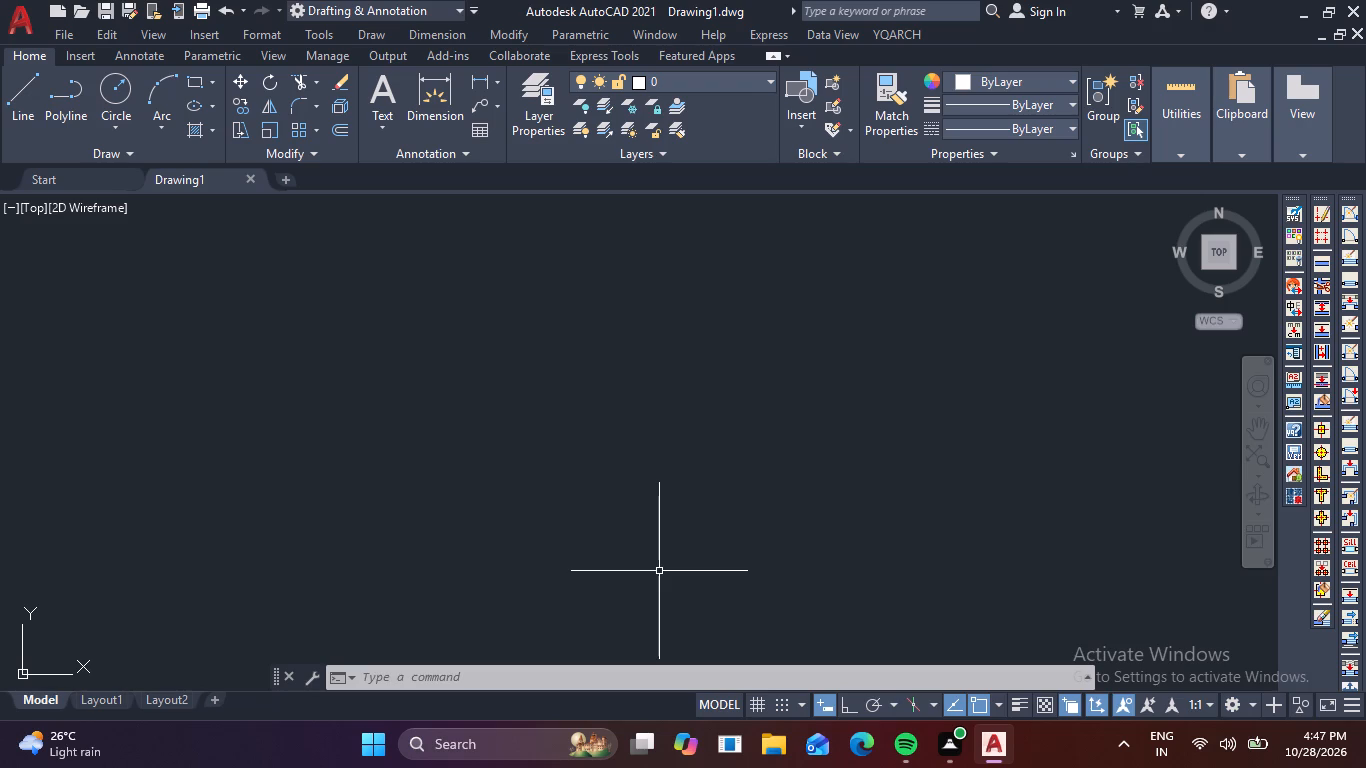
left_click(659, 571)
key("Escape")
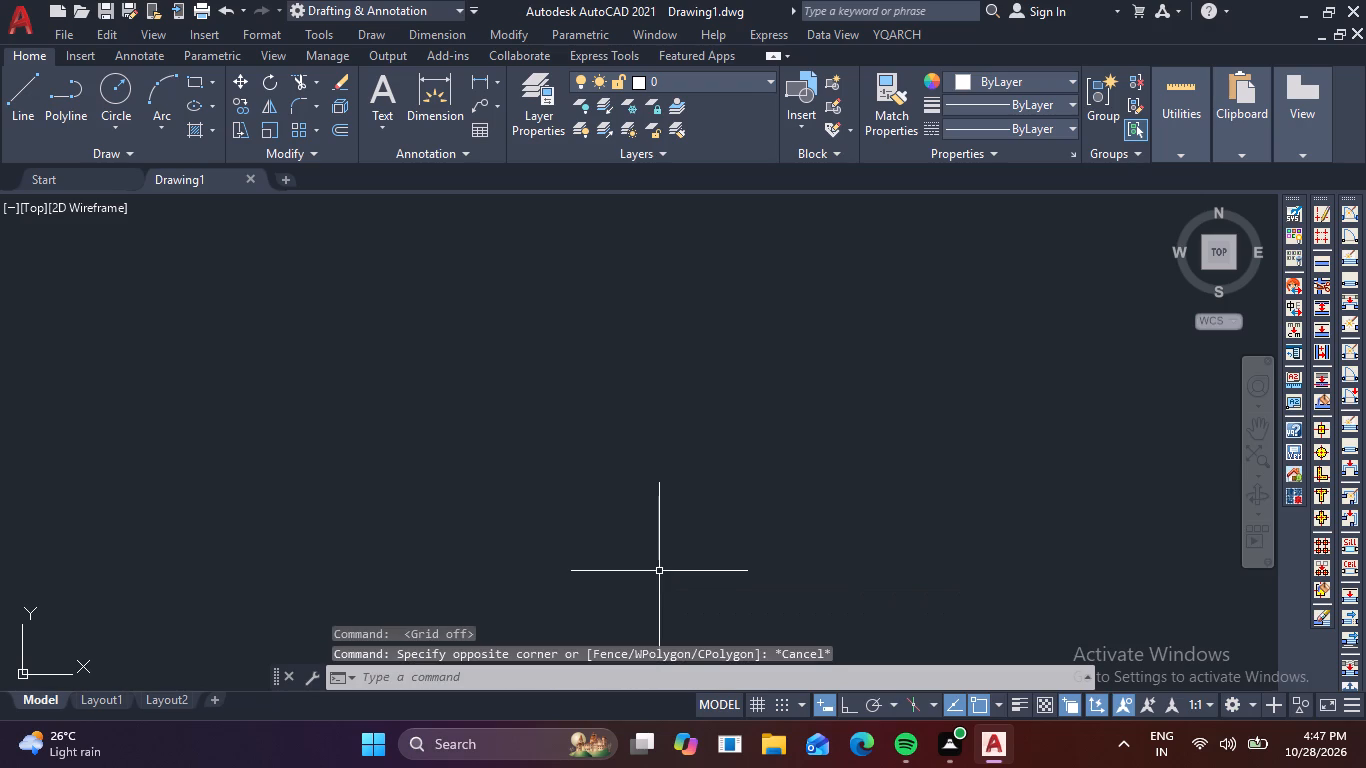
Turn off the UCS icon in the drawing area and return to the drafting tools.
scroll(638, 546, "down", 3)
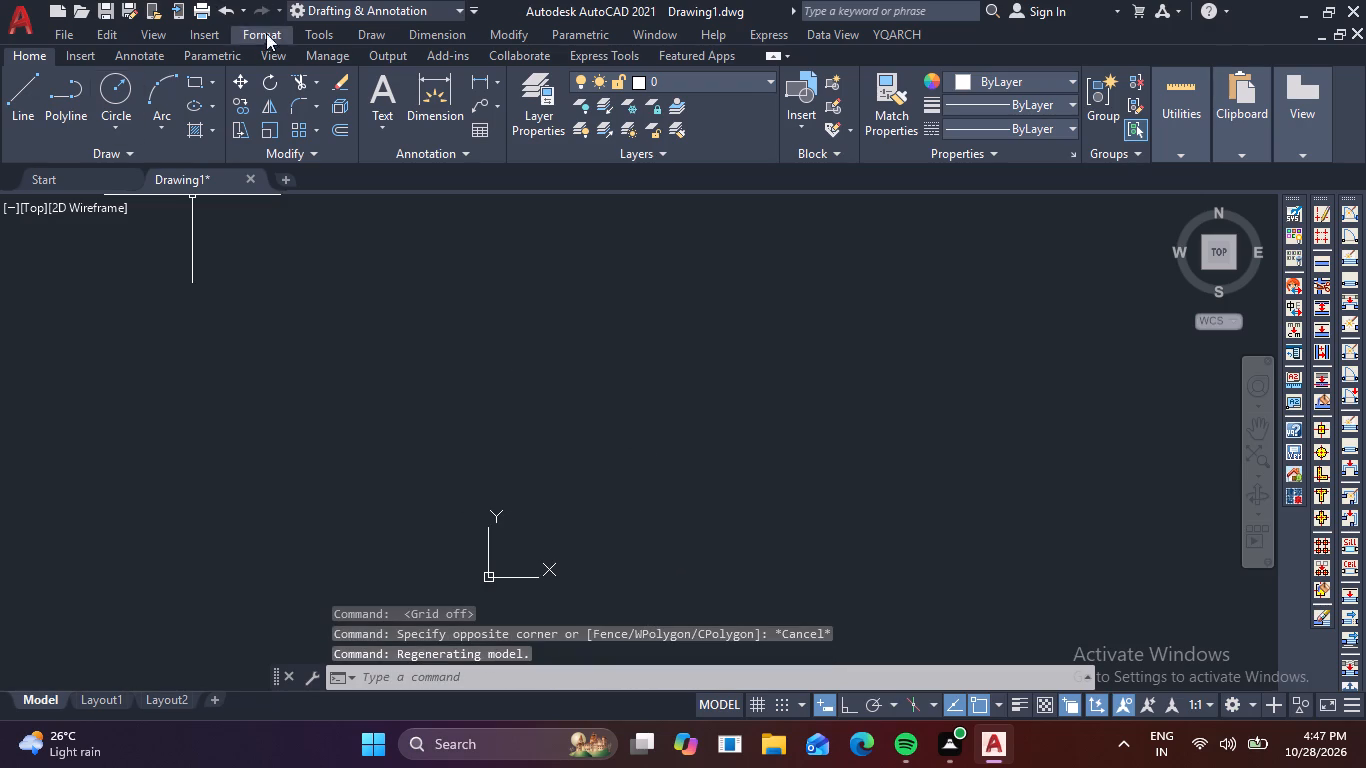
left_click(270, 50)
left_click(26, 87)
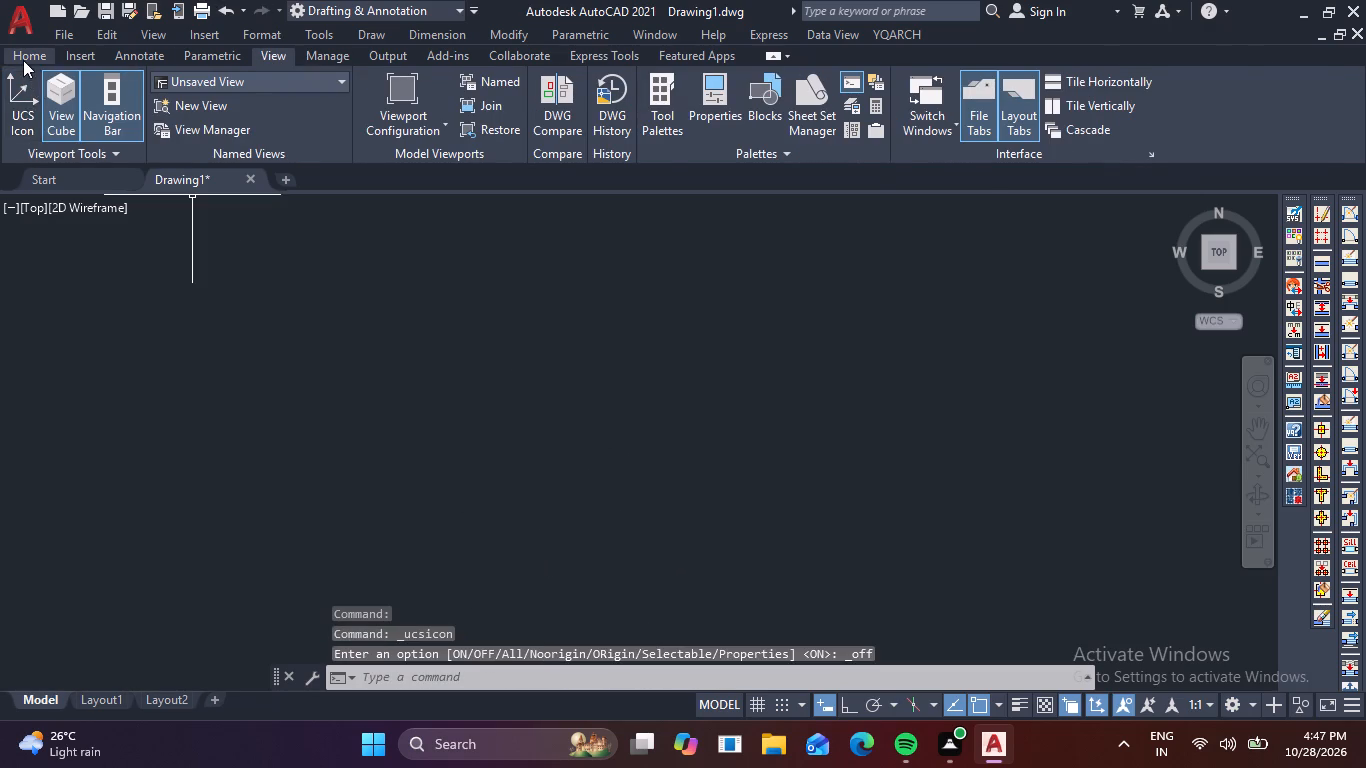
left_click(23, 60)
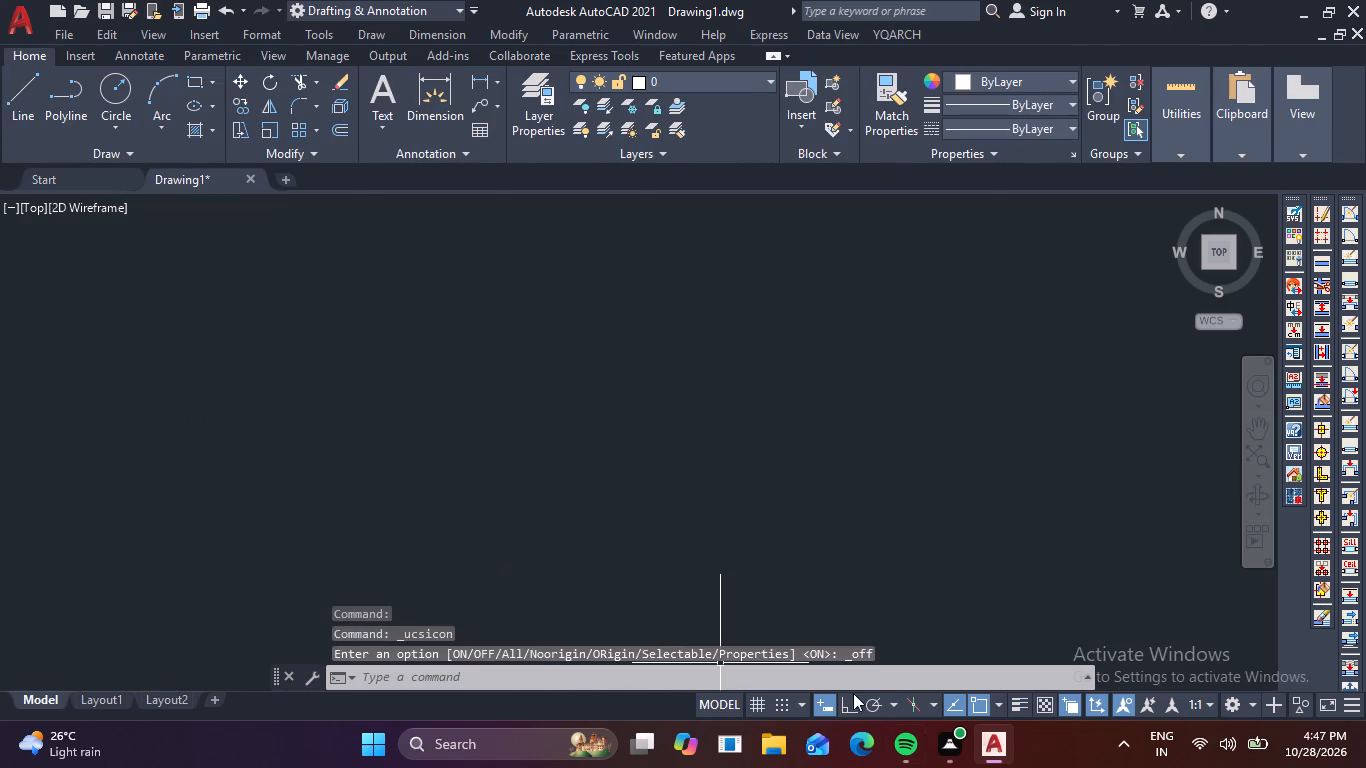
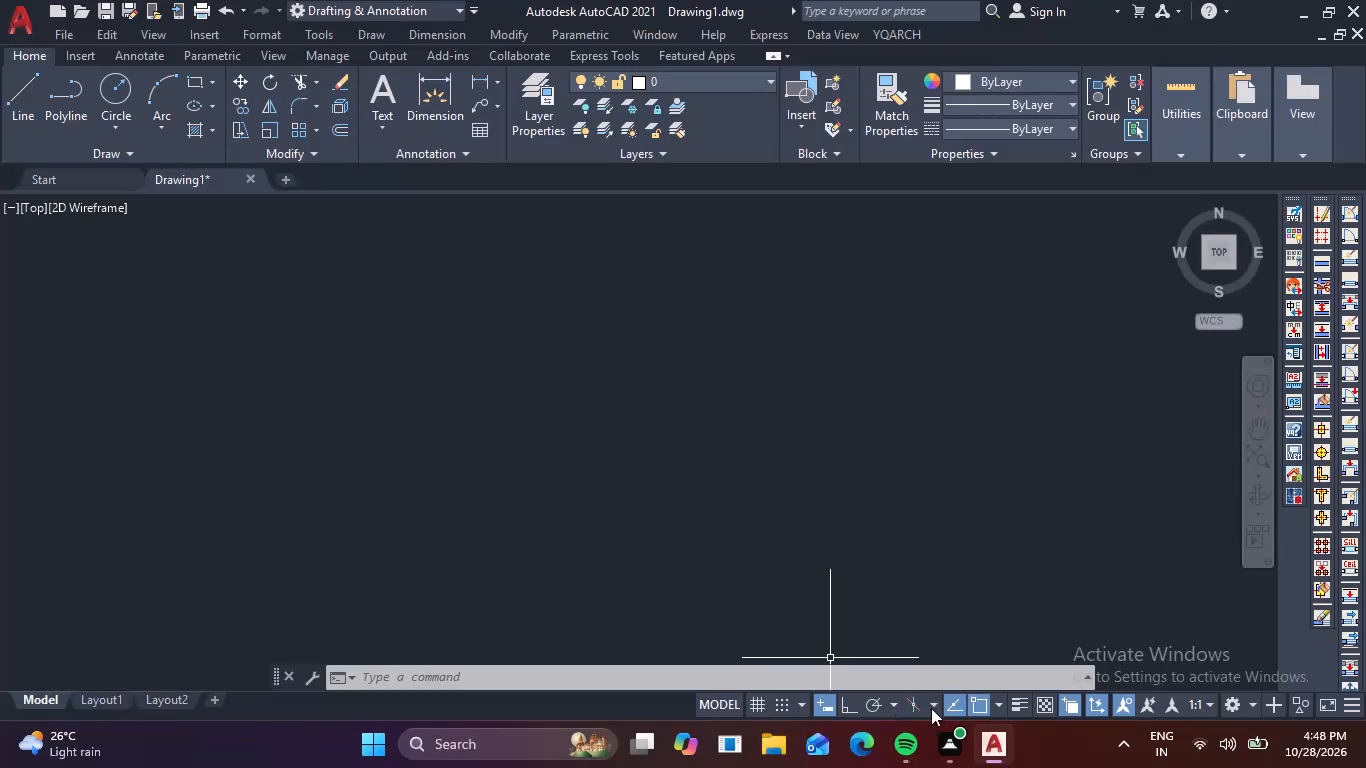
Turn on the grid display and enable isometric drafting on the left isoplane.
left_click(760, 702)
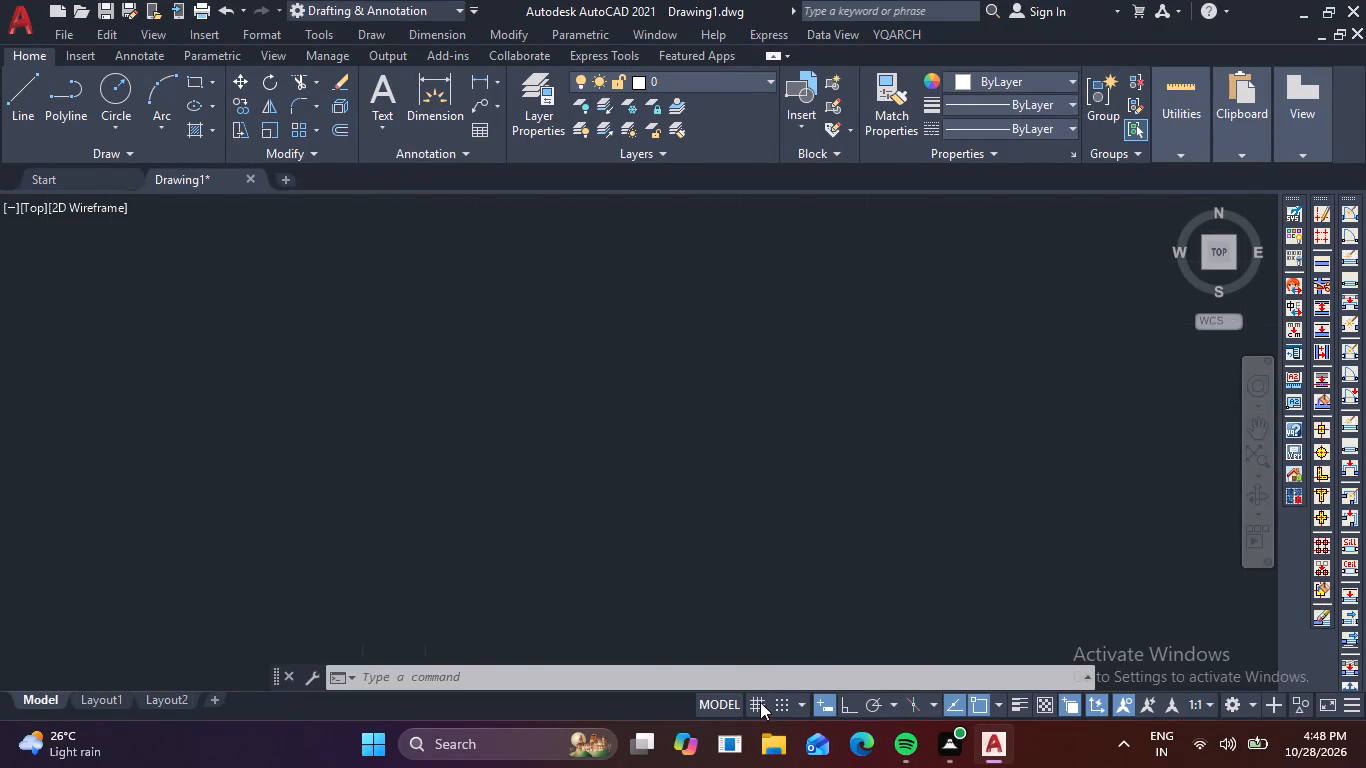
left_click(917, 710)
Start a line from a freehand point in the empty drawing, with Ortho mode turned on to constrain it to the isometric axes.
scroll(682, 504, "down", 3)
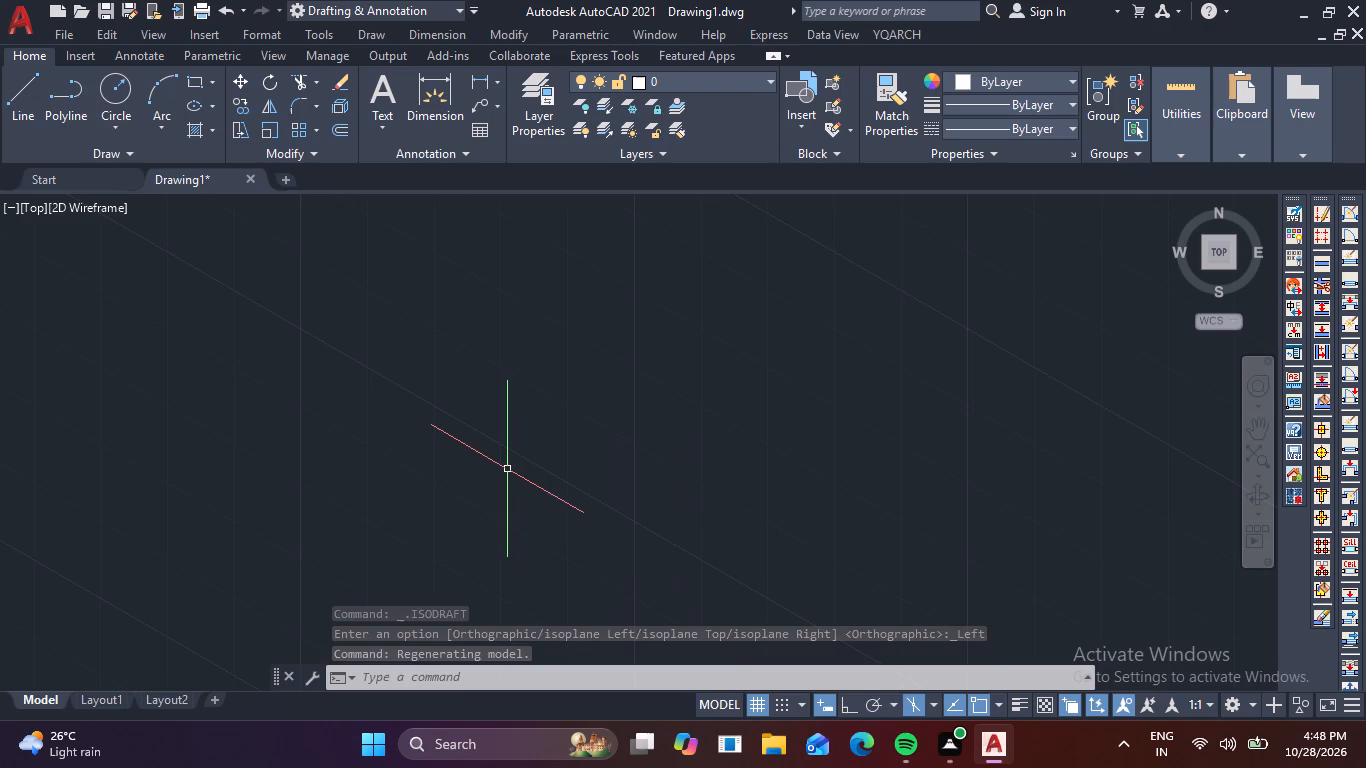
type("L")
key("space")
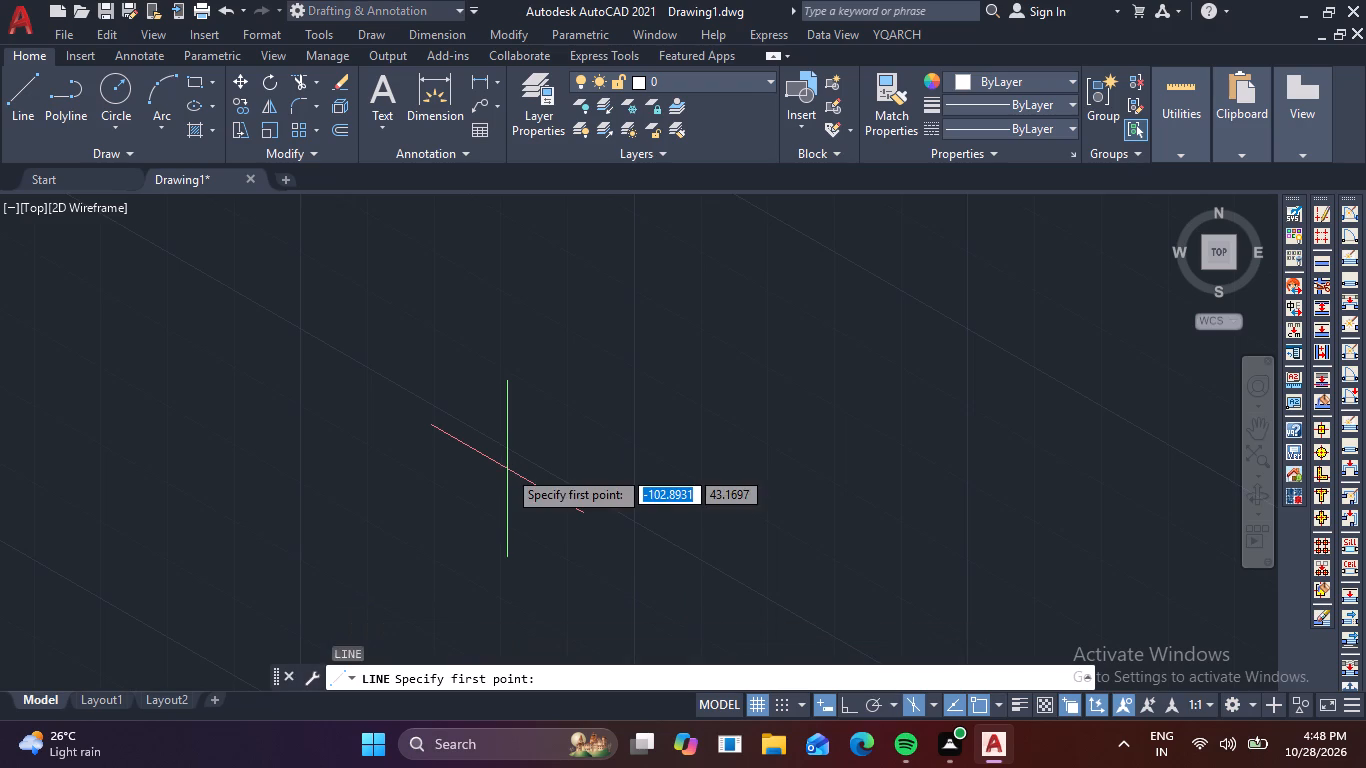
left_click(239, 515)
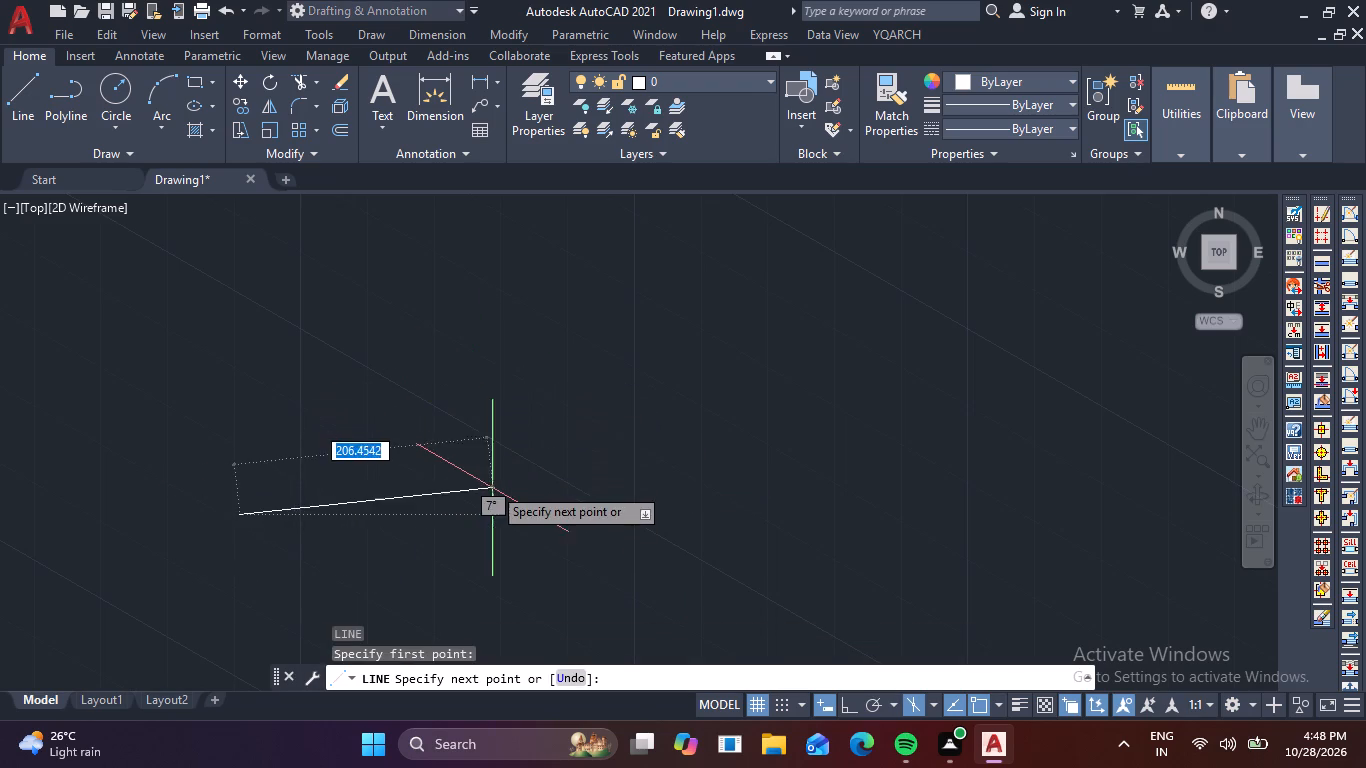
left_click(850, 706)
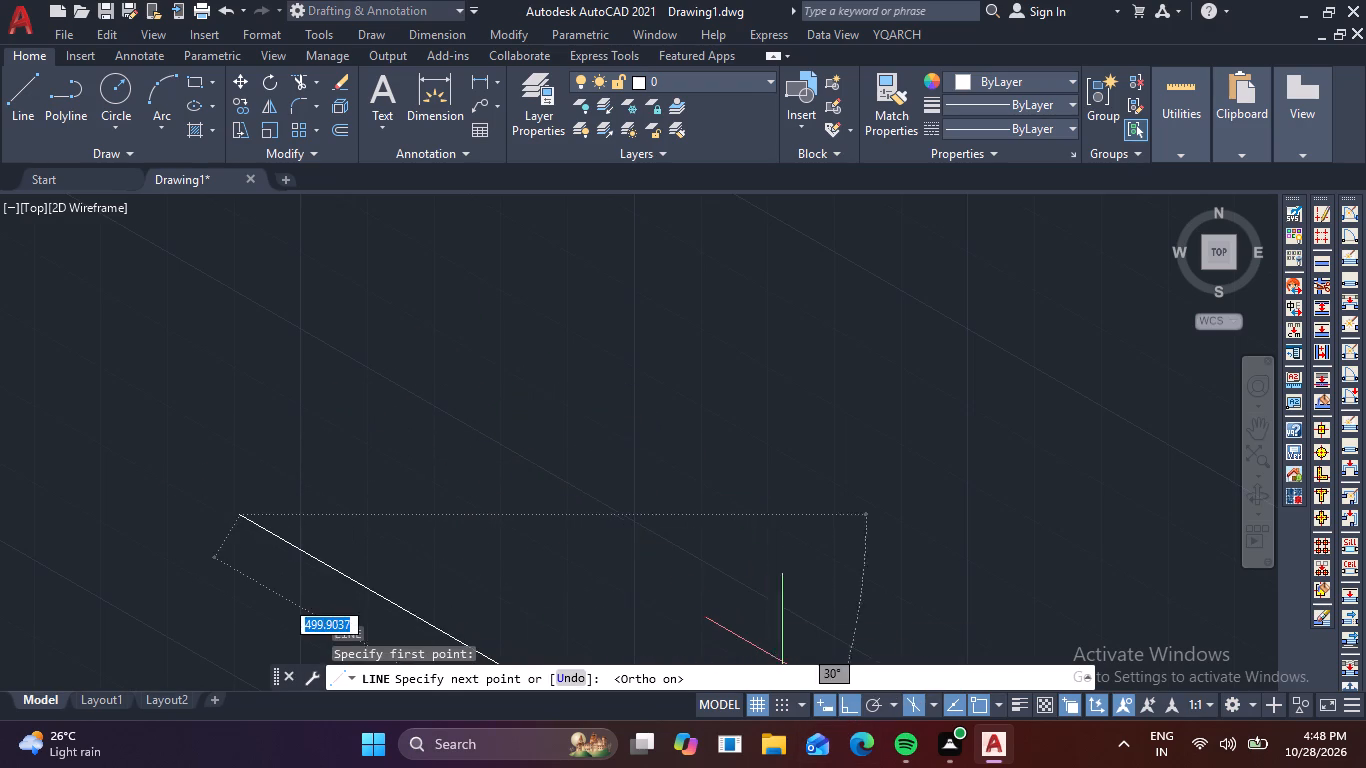
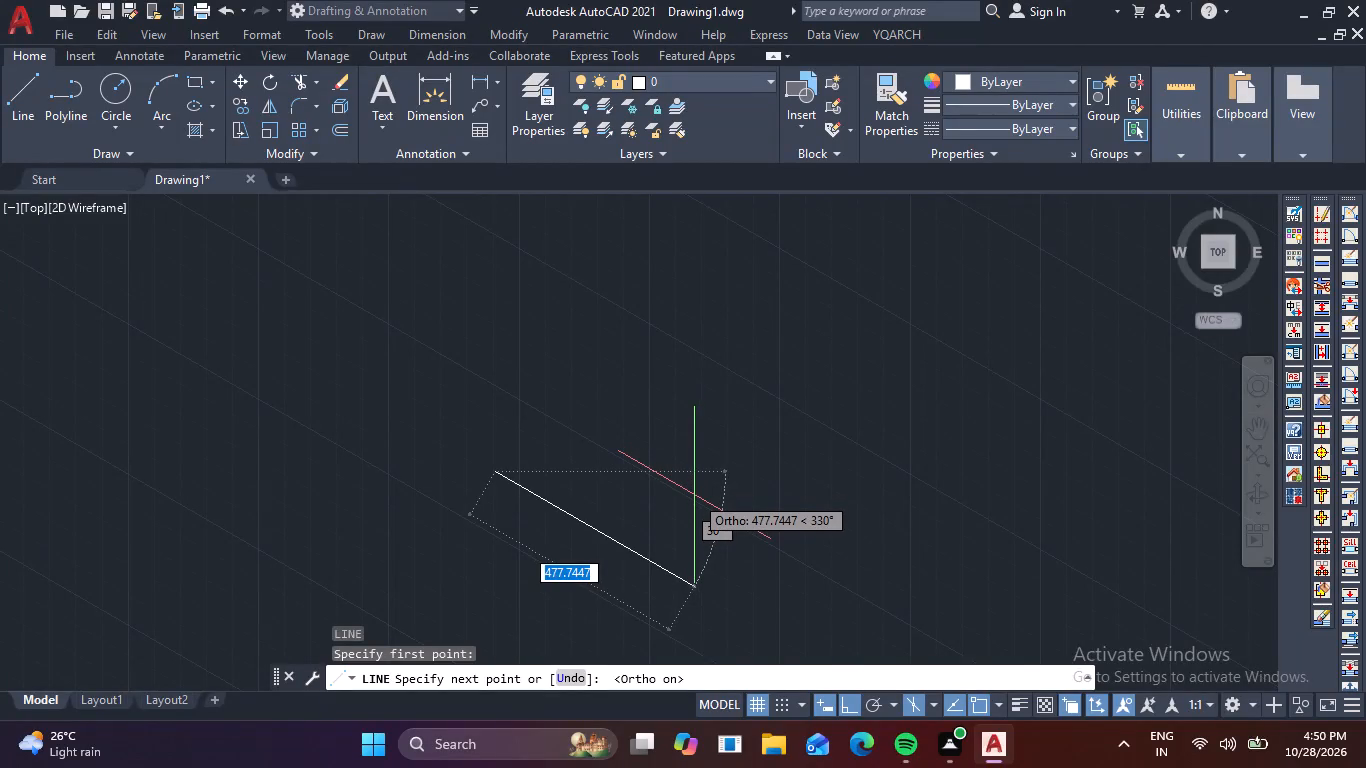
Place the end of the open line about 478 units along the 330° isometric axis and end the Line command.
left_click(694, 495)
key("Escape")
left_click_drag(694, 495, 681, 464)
Set the drawing units to a length precision of 0.00 and an insertion scale of Centimeters.
type("UN")
key("space")
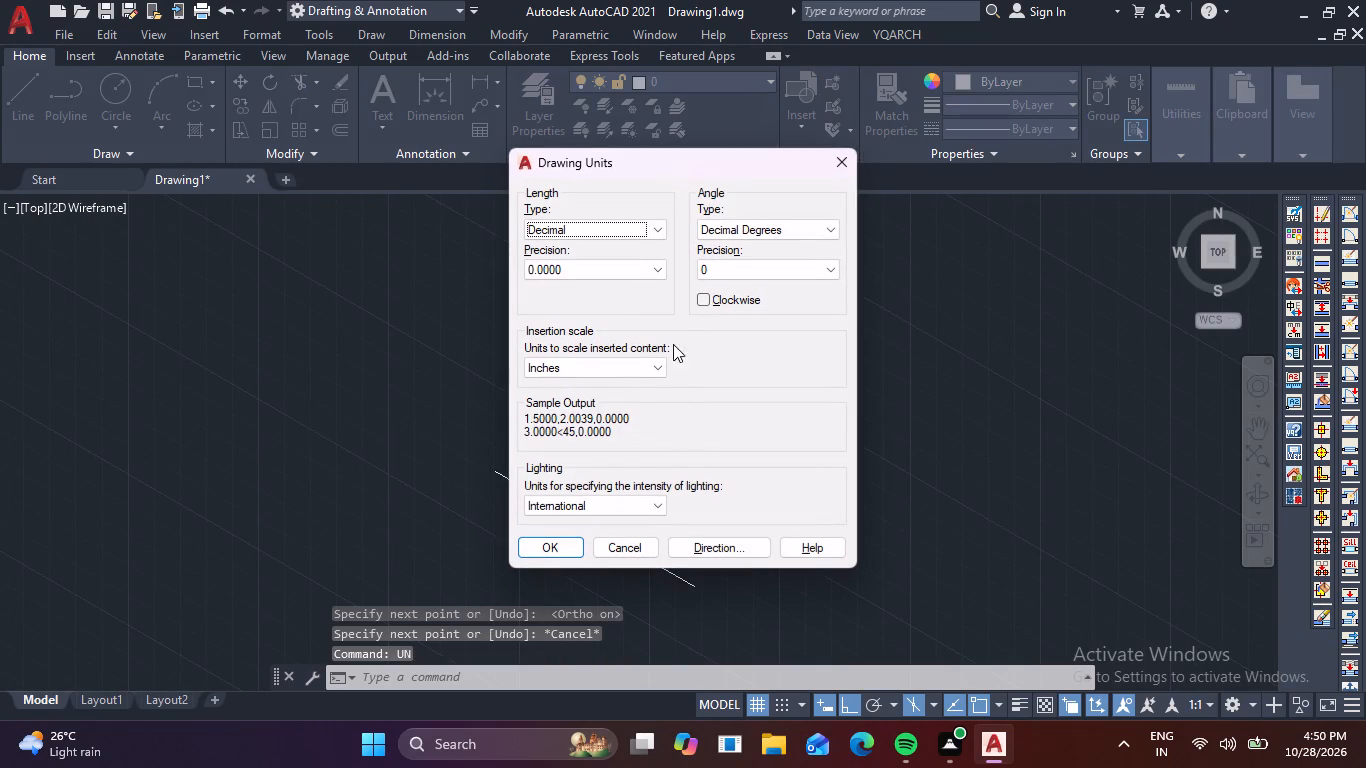
left_click(648, 268)
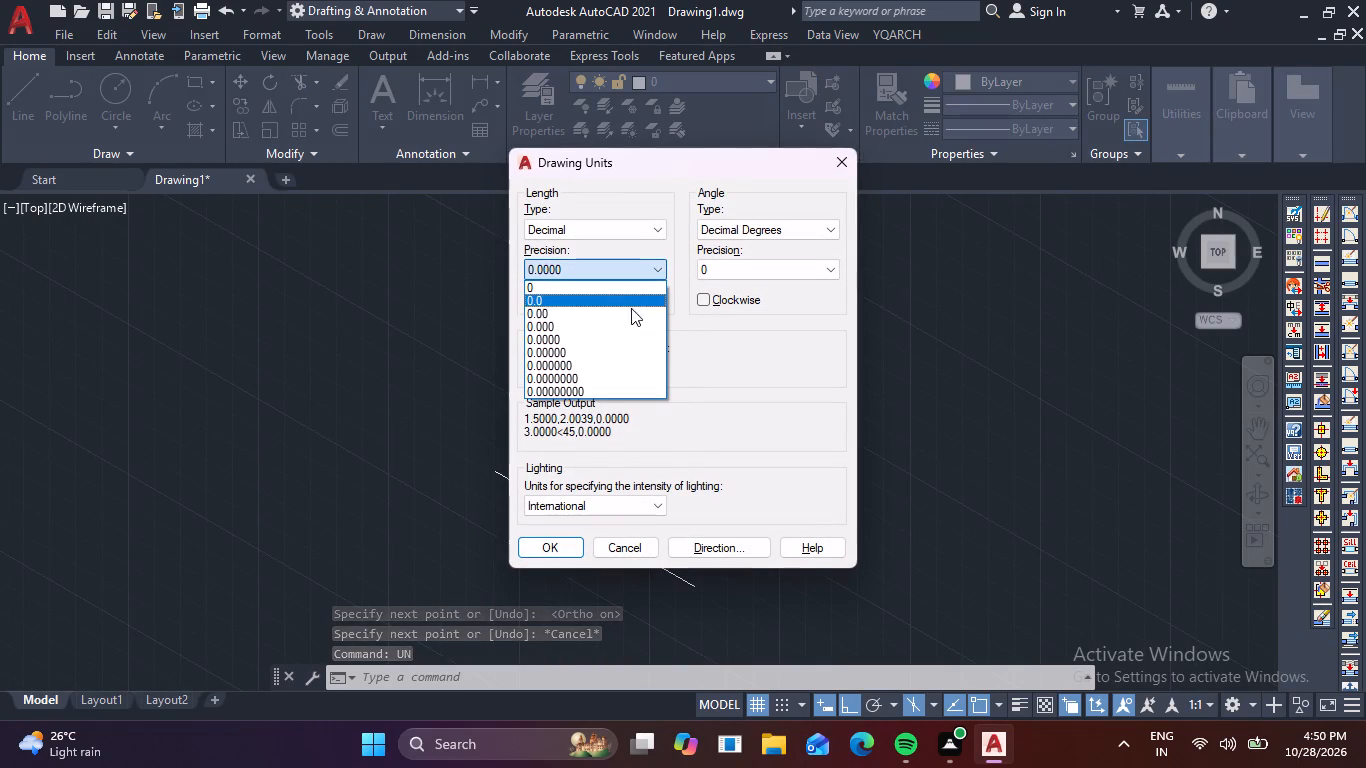
left_click(632, 312)
left_click(625, 367)
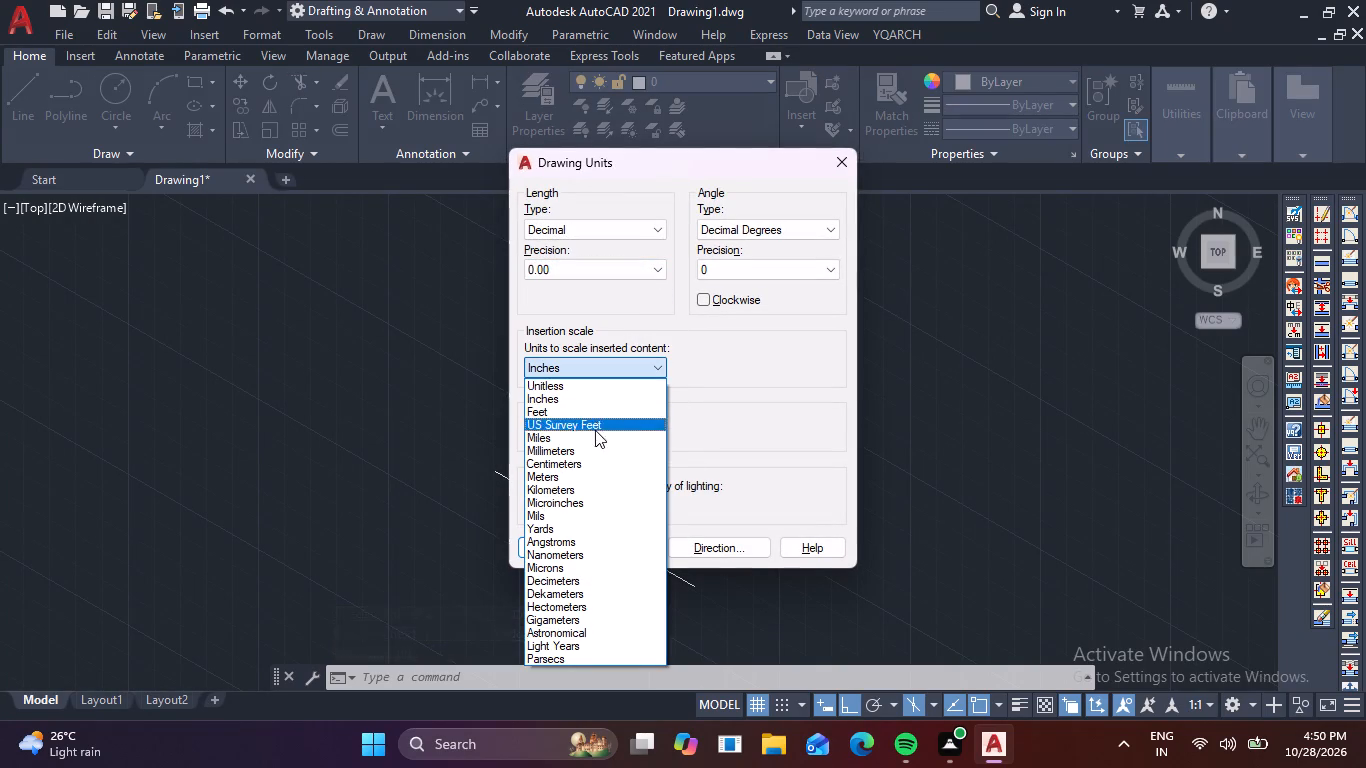
left_click(602, 464)
left_click(567, 541)
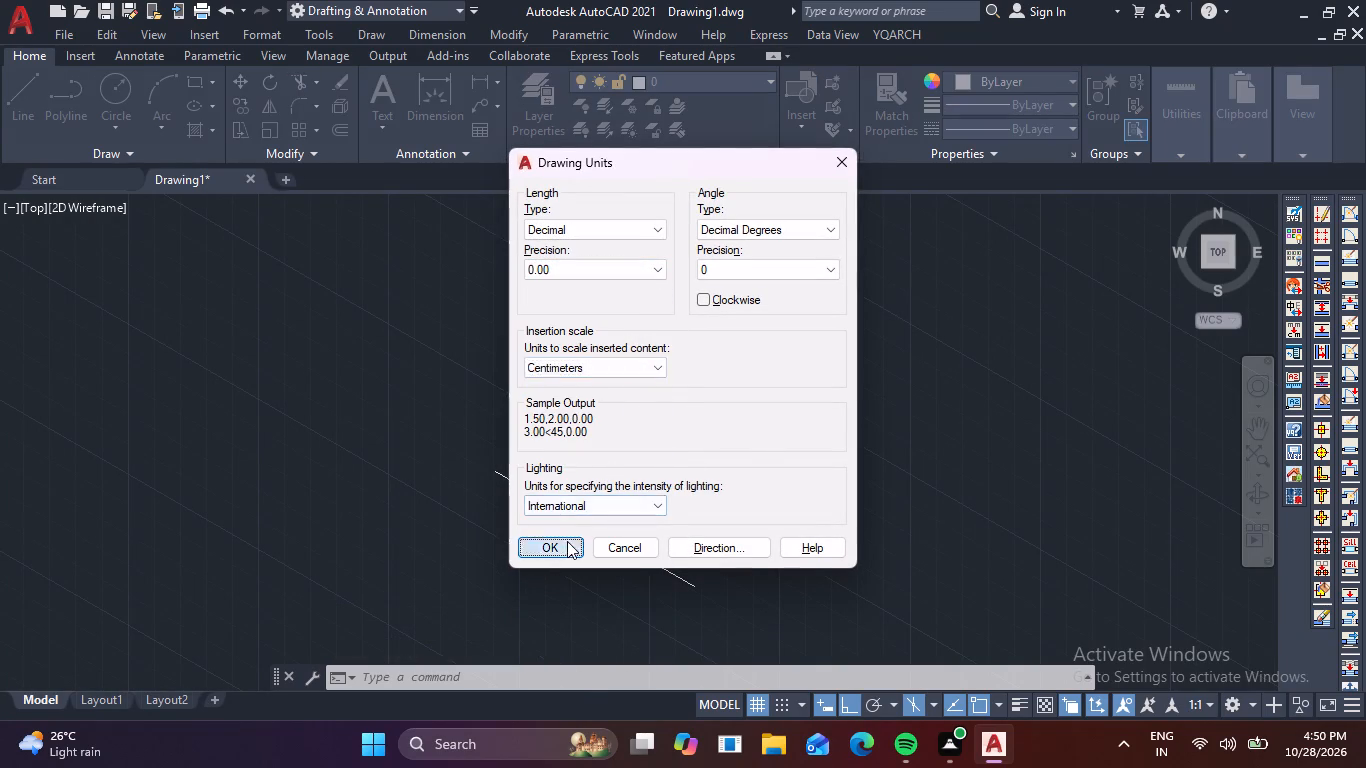
Erase the trial isometric line from the drawing.
left_click(655, 570)
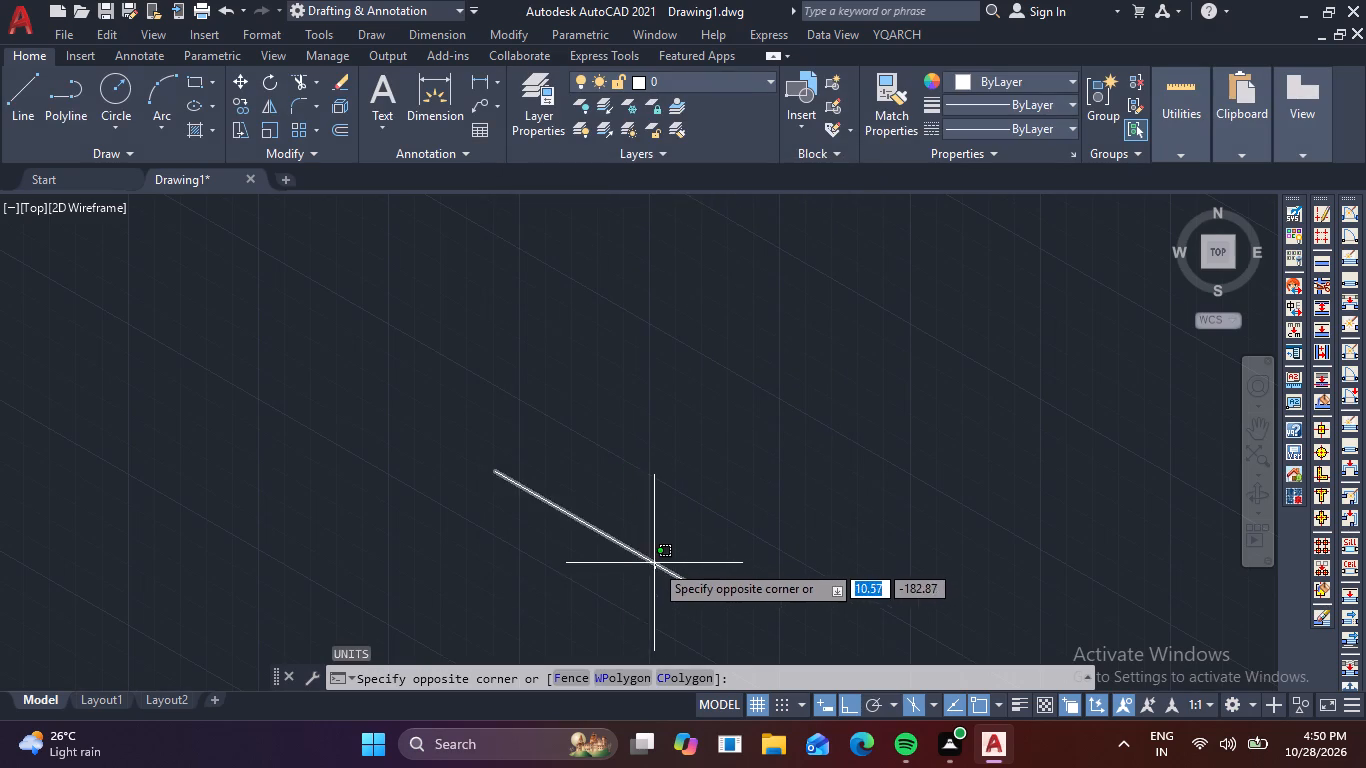
left_click(656, 563)
left_click(658, 563)
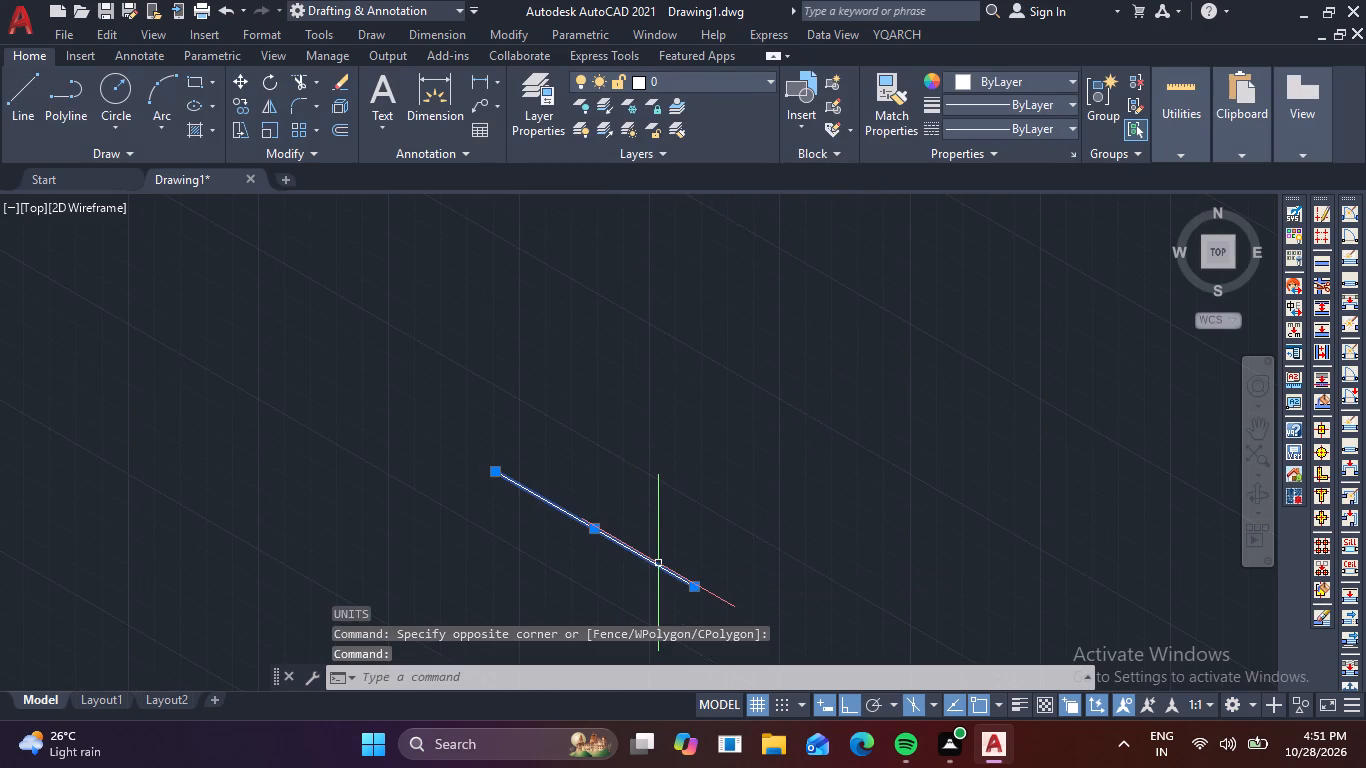
key("Delete")
Start a new line from a freehand point in the empty drawing.
type("L")
key("space")
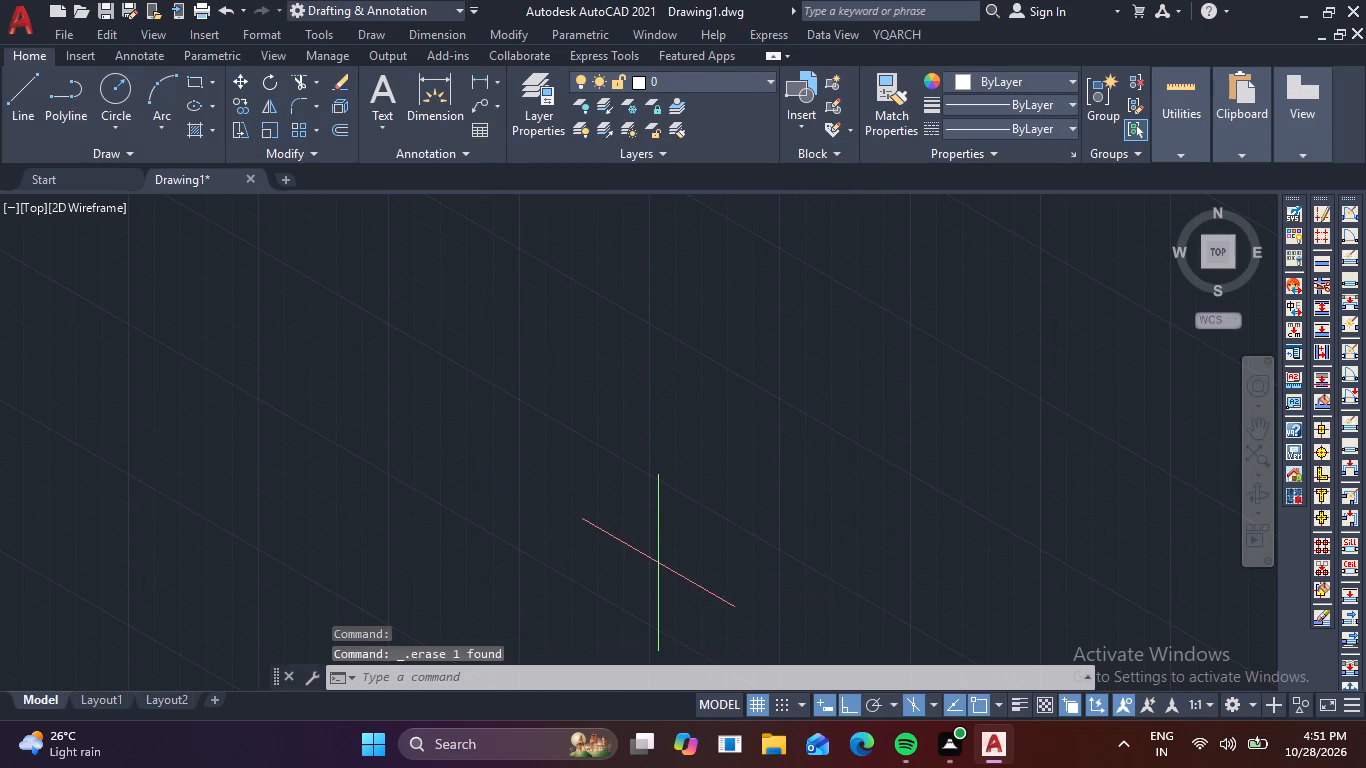
left_click(483, 481)
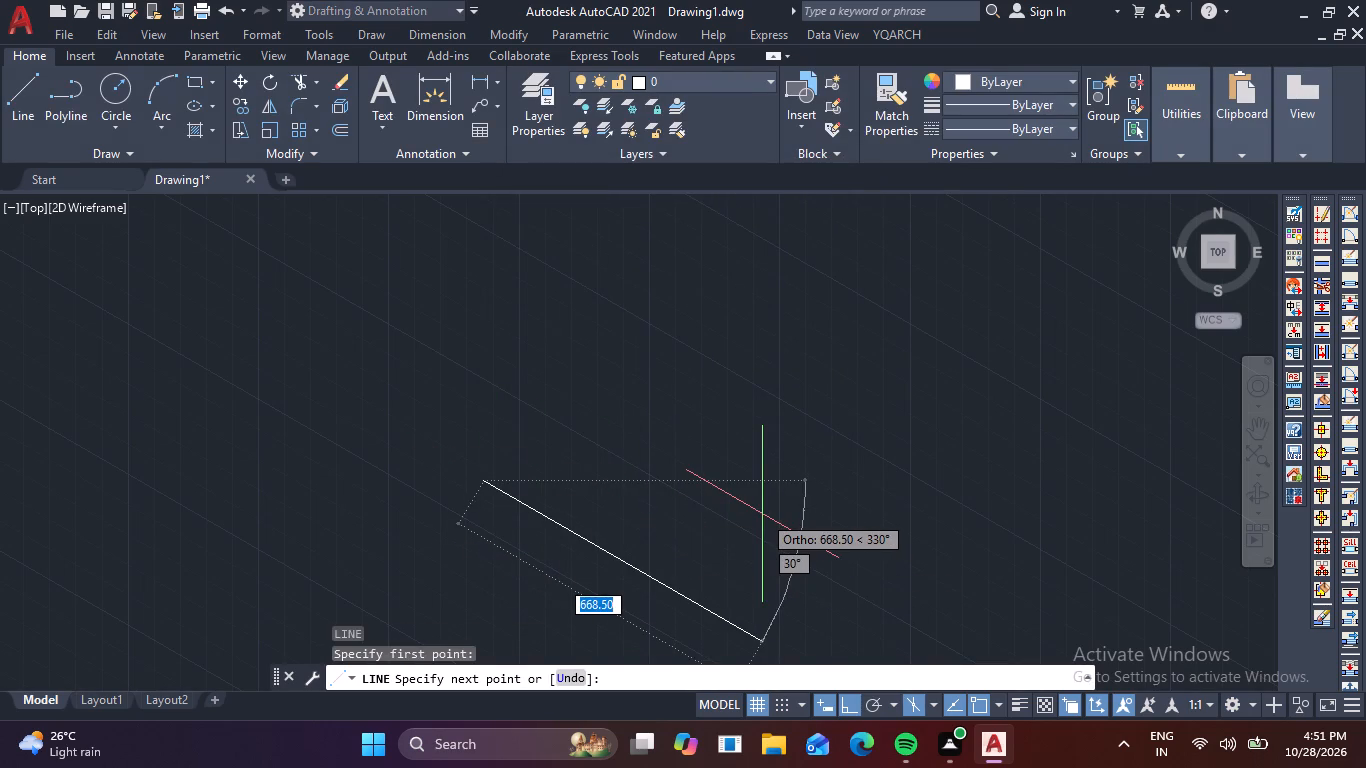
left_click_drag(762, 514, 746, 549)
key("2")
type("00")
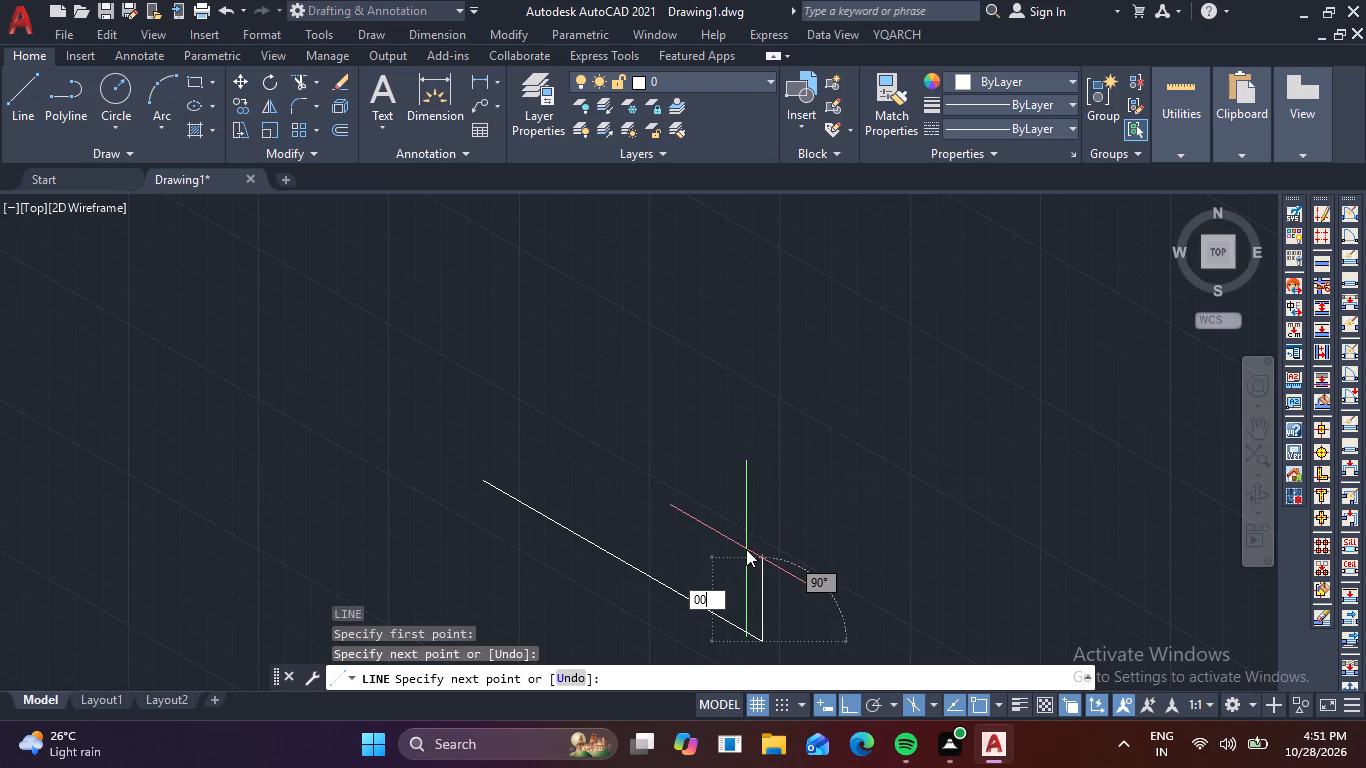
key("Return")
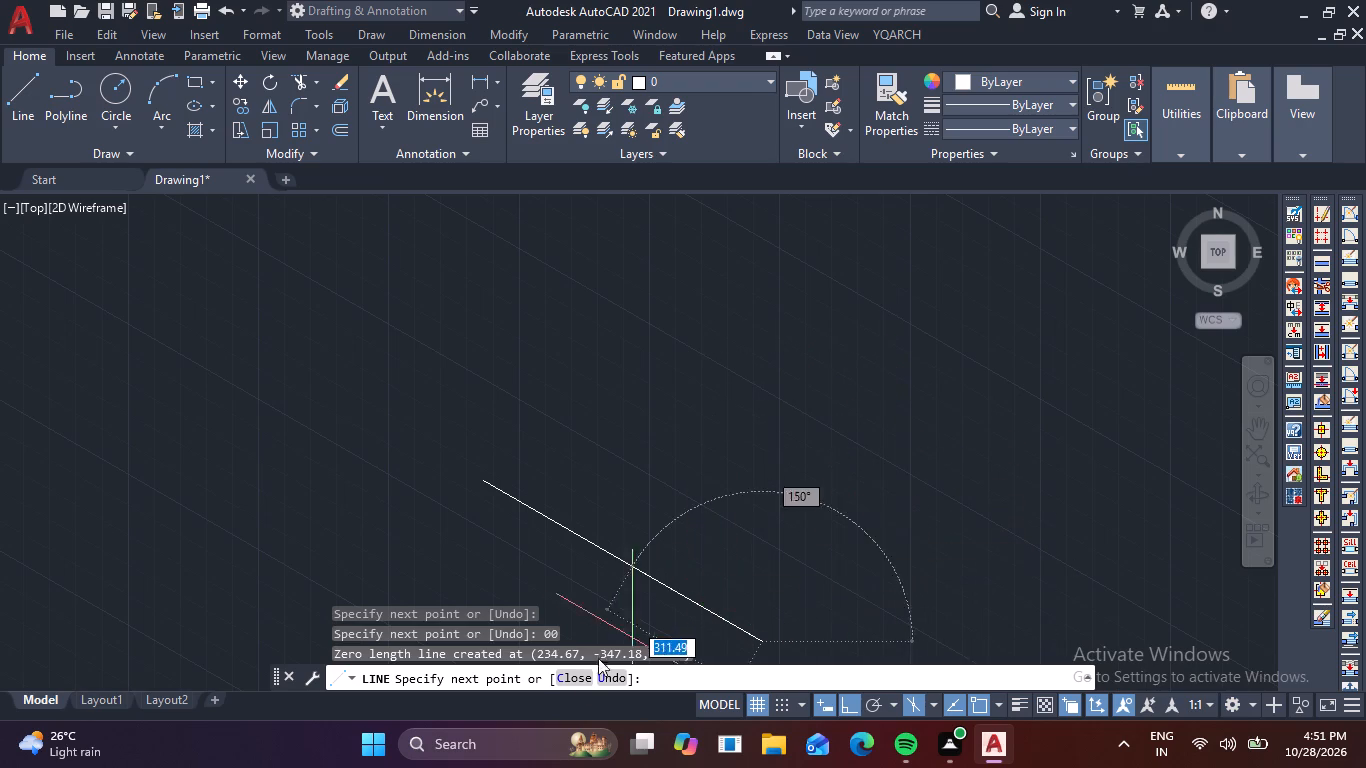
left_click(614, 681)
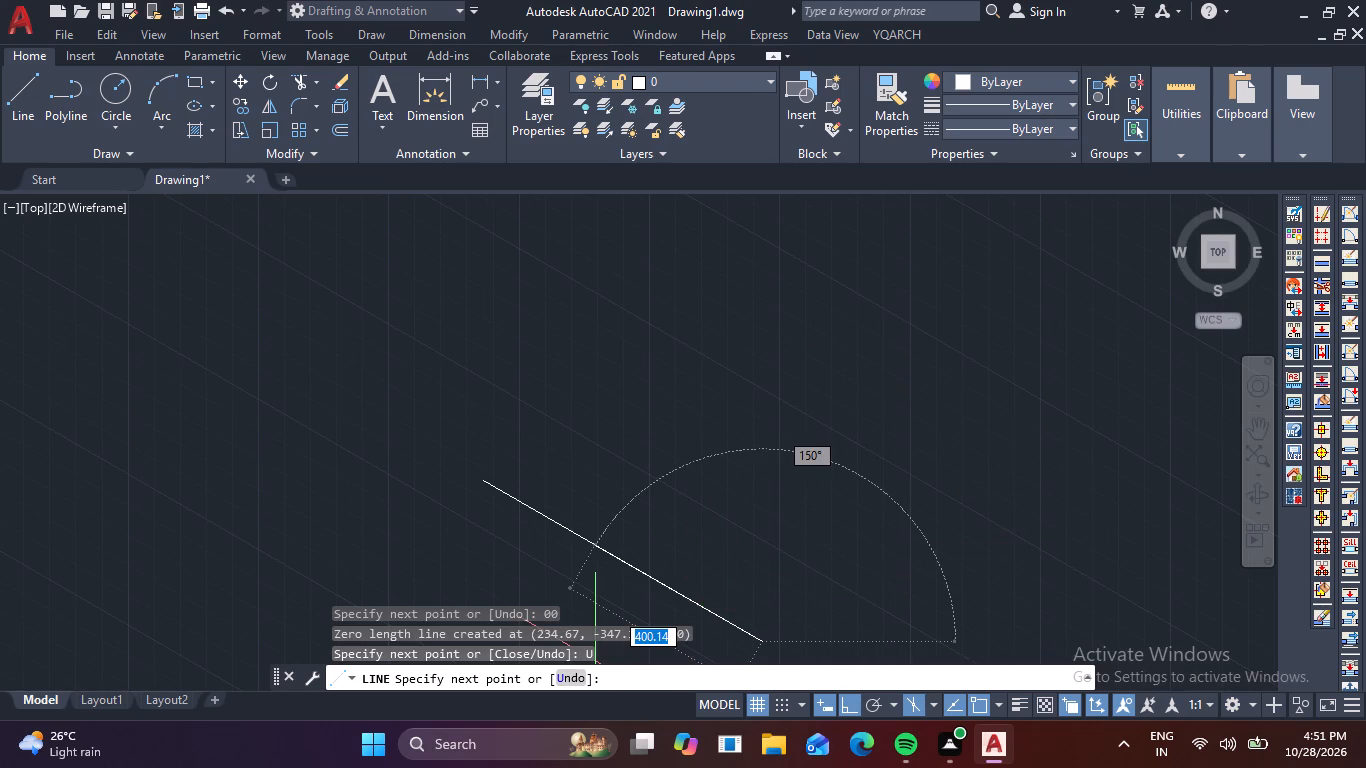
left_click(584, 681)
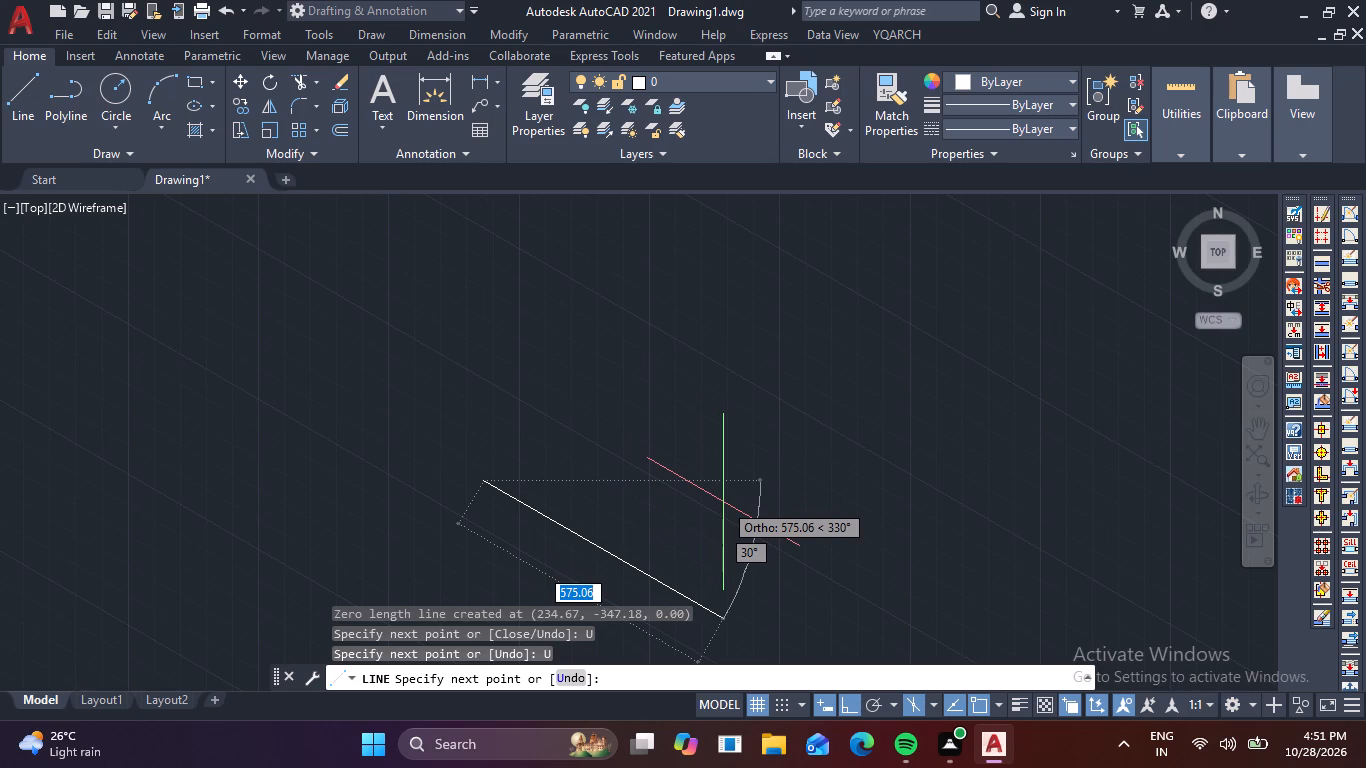
Draw the closed left face from the line's start point: 60 at 330°, 200 at 90°, 60 at 150°, and straight down to the start.
type("60")
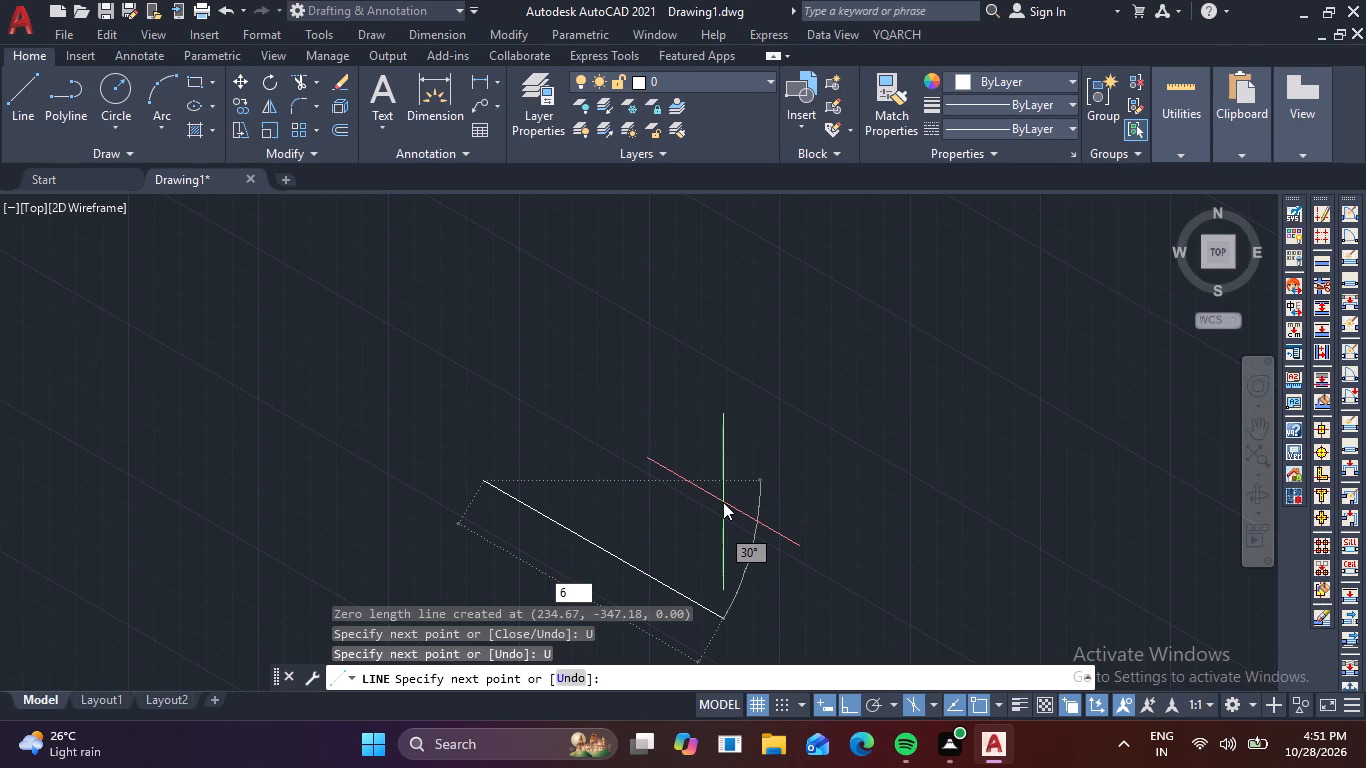
key("Return")
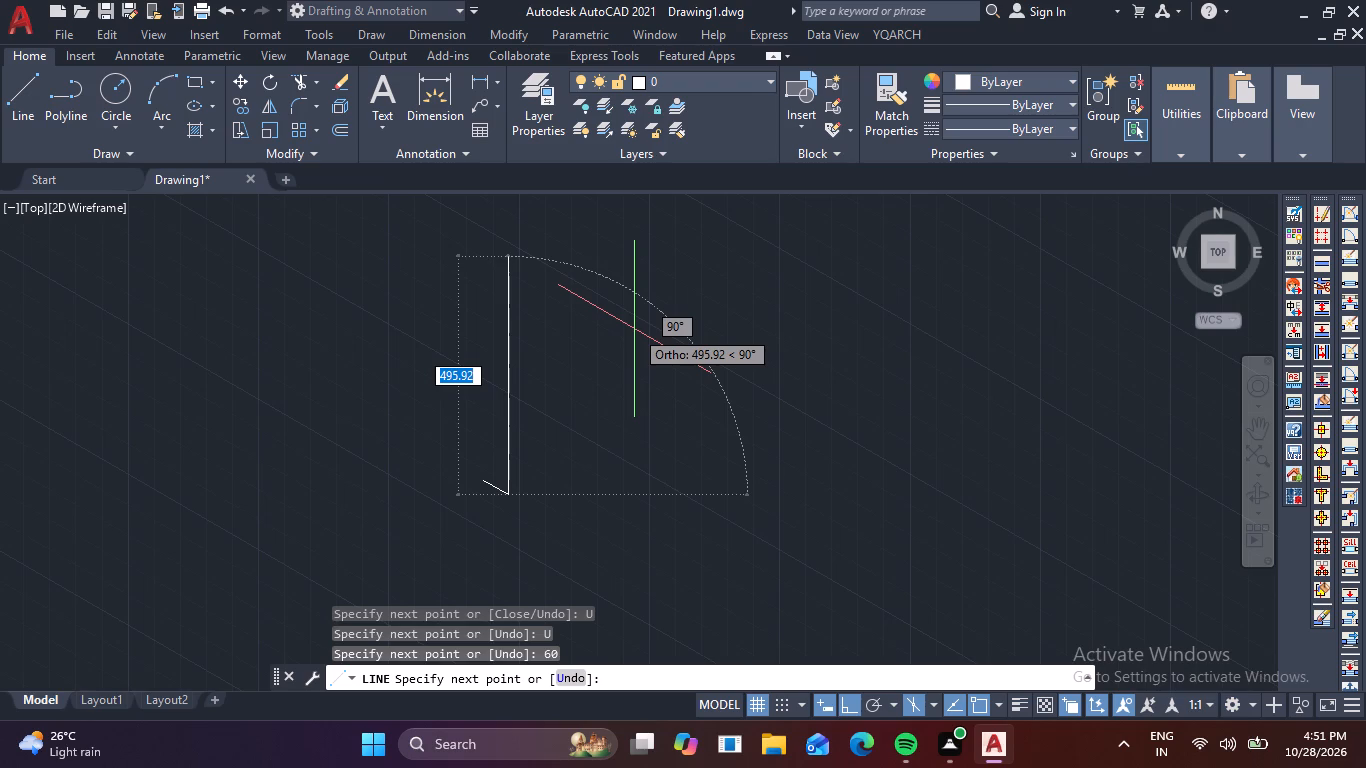
middle_click_drag(621, 307, 548, 566)
middle_click_drag(574, 410, 521, 621)
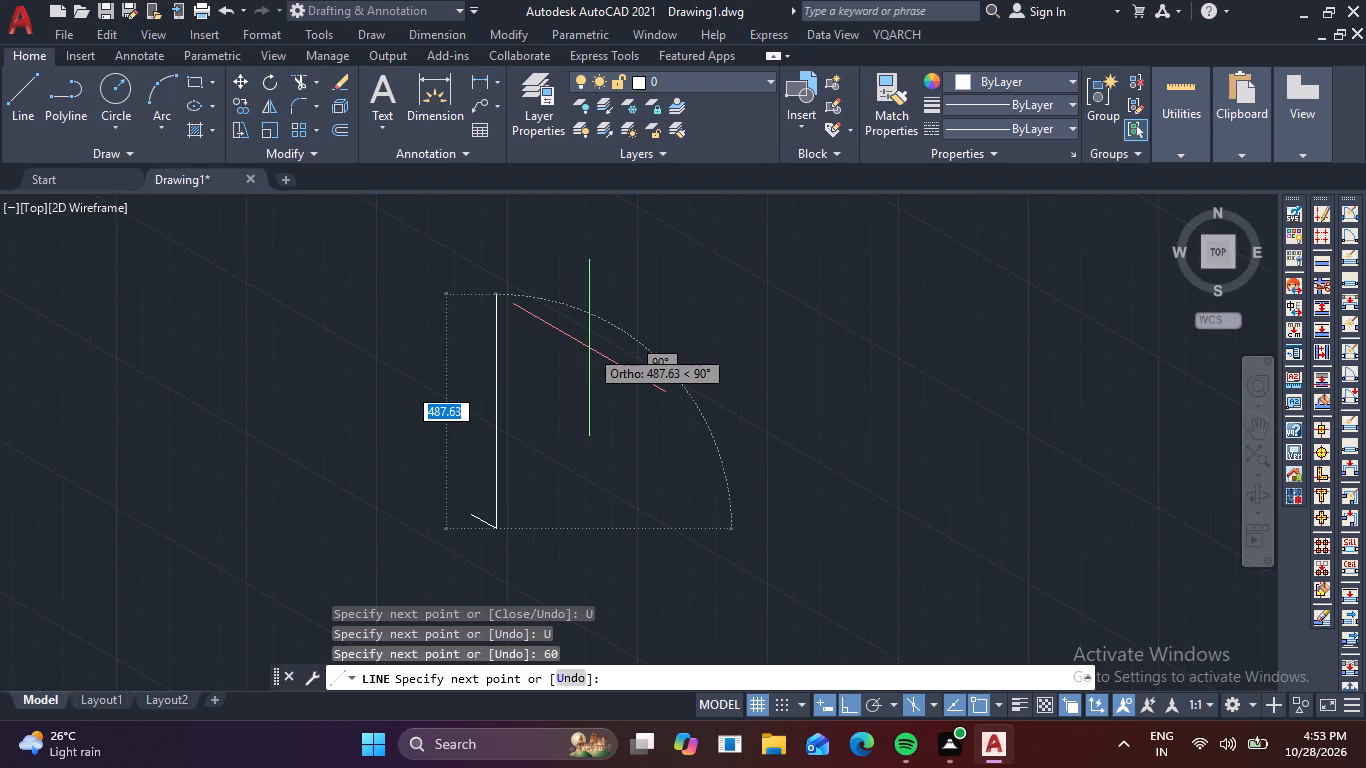
type("200")
key("Return")
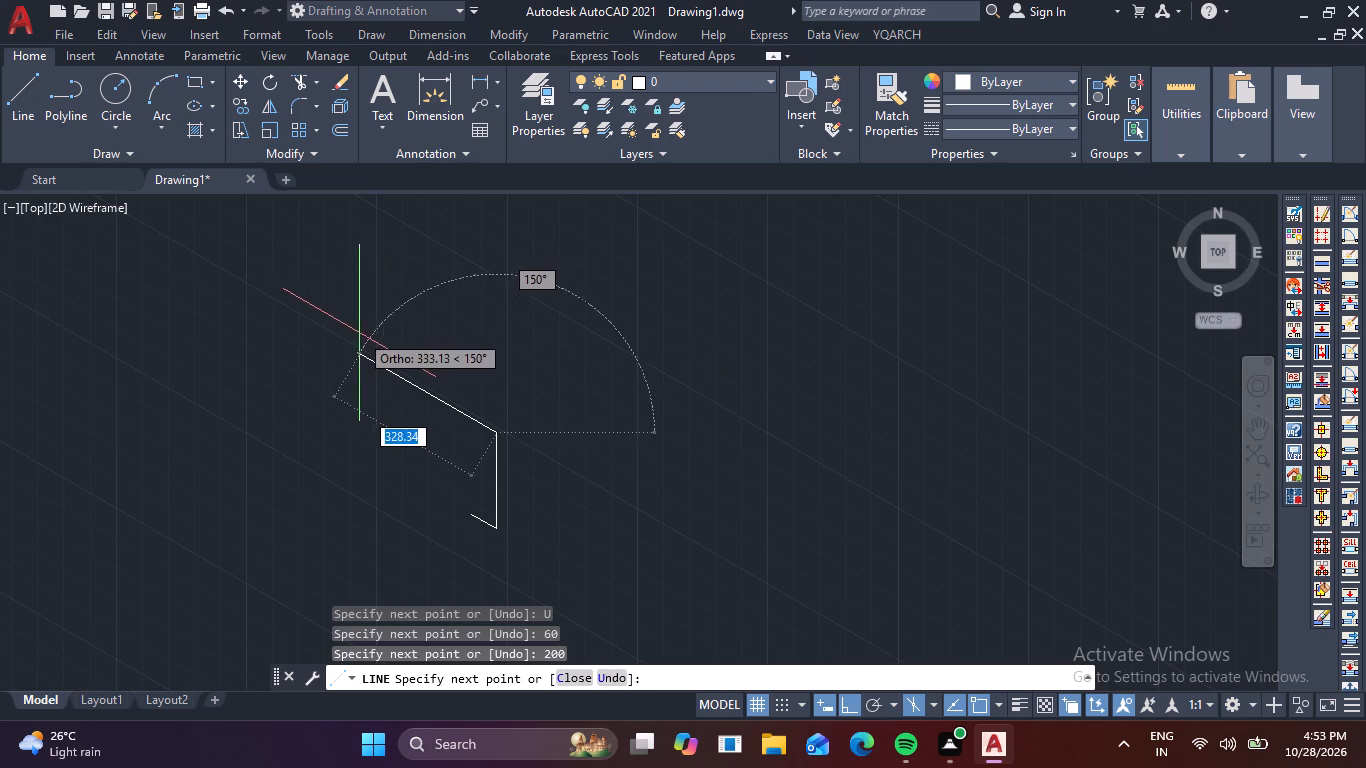
scroll(371, 361, "up", 1)
middle_click_drag(371, 361, 355, 246)
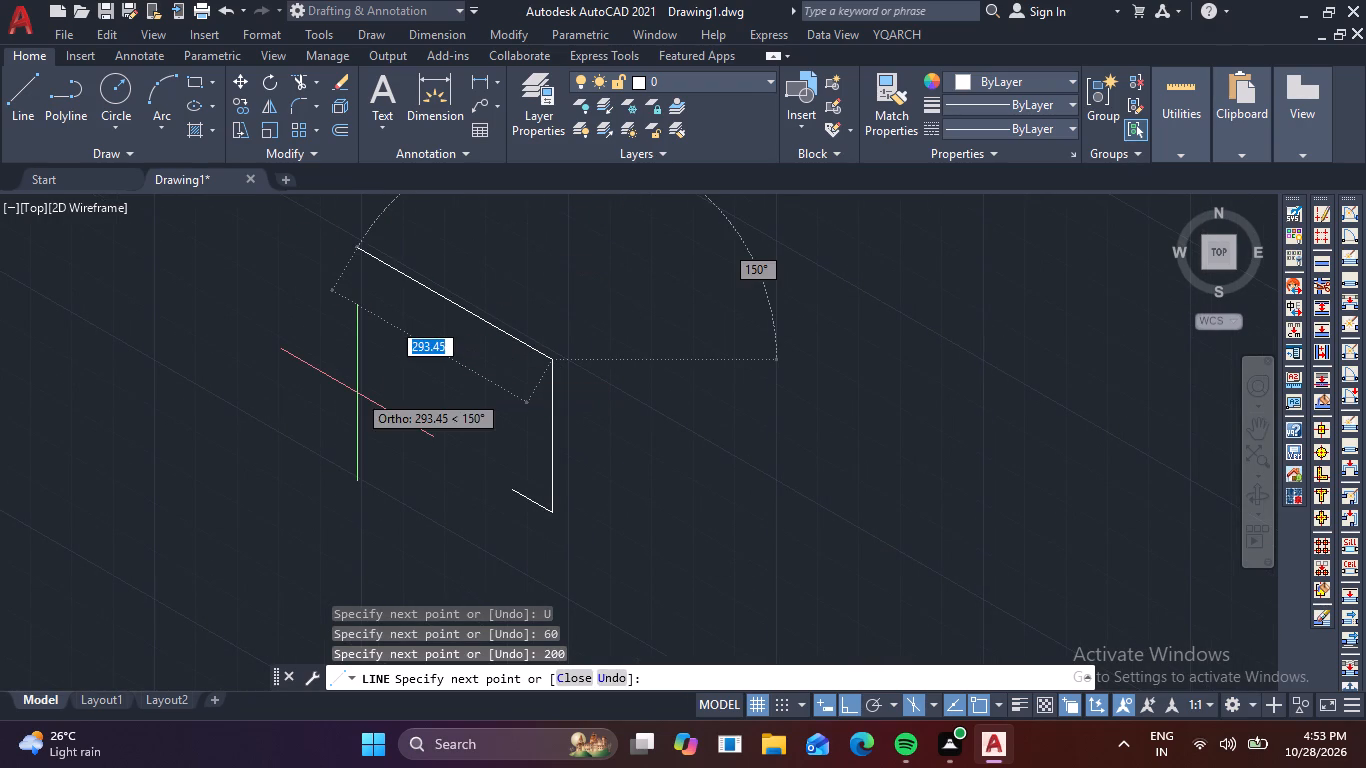
key("6")
key("0")
key("Return")
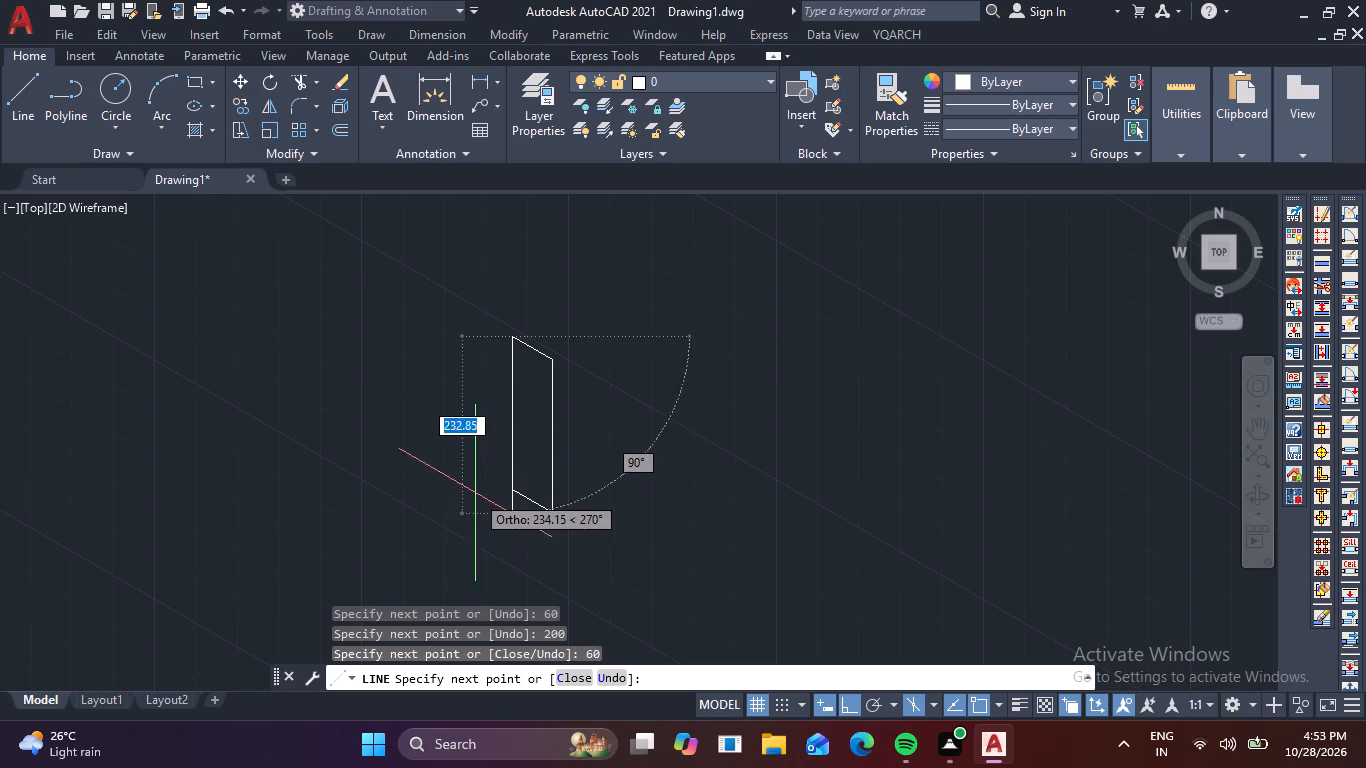
scroll(489, 477, "up", 4)
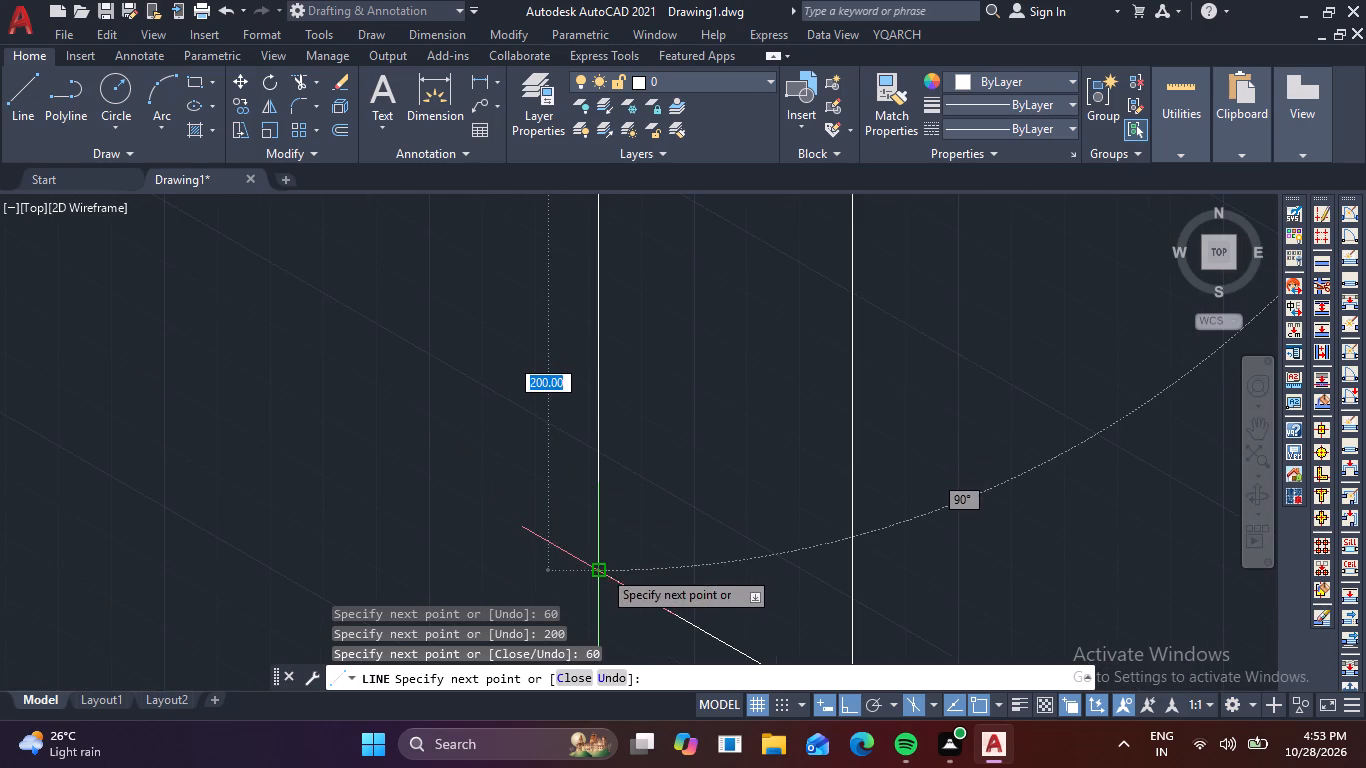
left_click(602, 569)
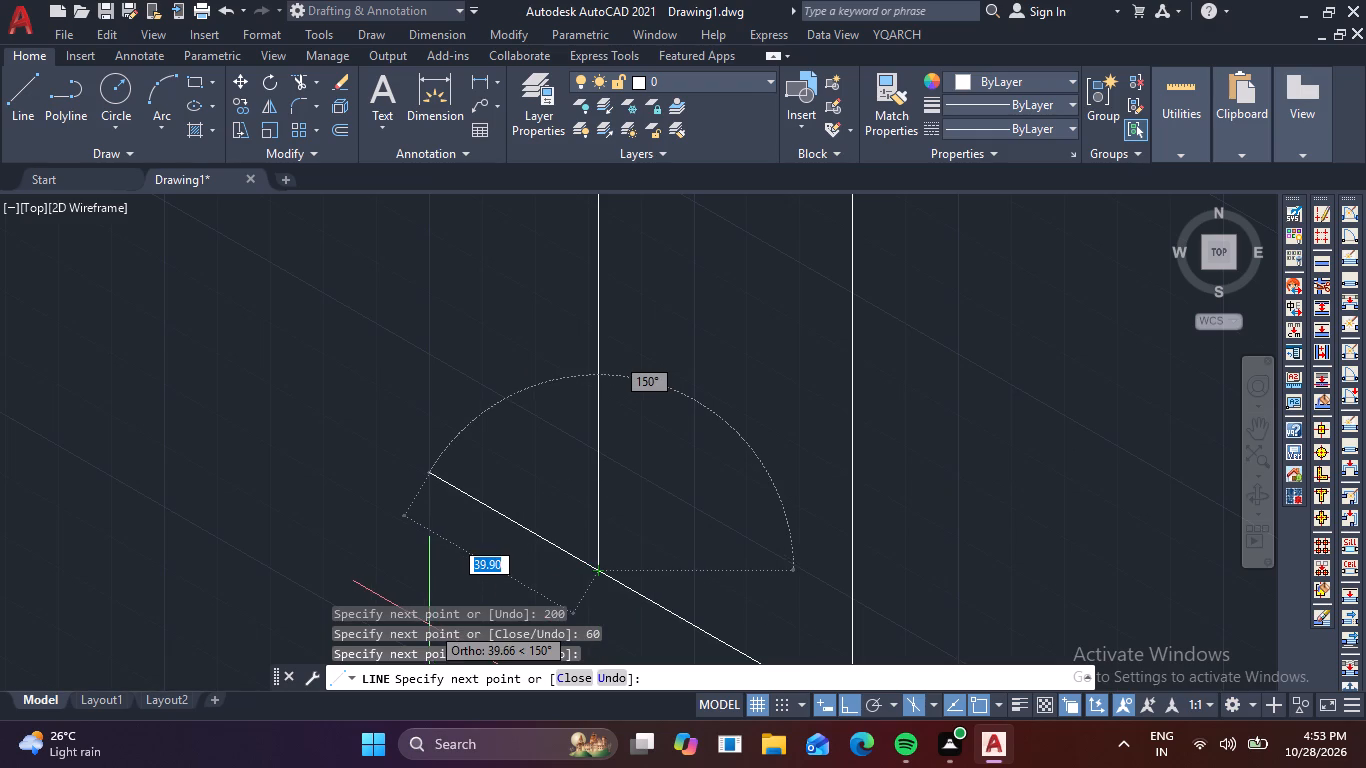
key("Escape")
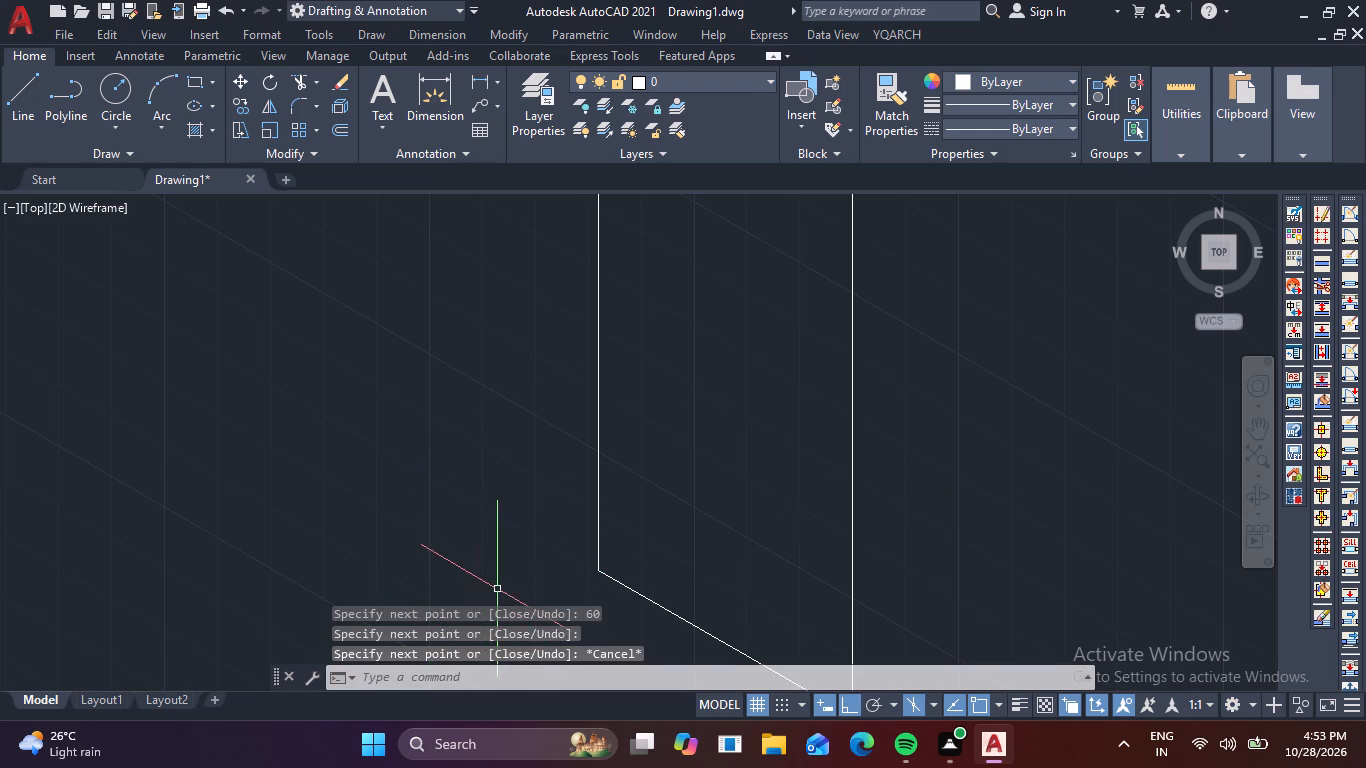
From the left face's lowest corner, draw a 60-unit line at 30° on the top isoplane, continuing 200 units vertically up on the right isoplane.
scroll(498, 589, "down", 3)
middle_click_drag(615, 535, 588, 469)
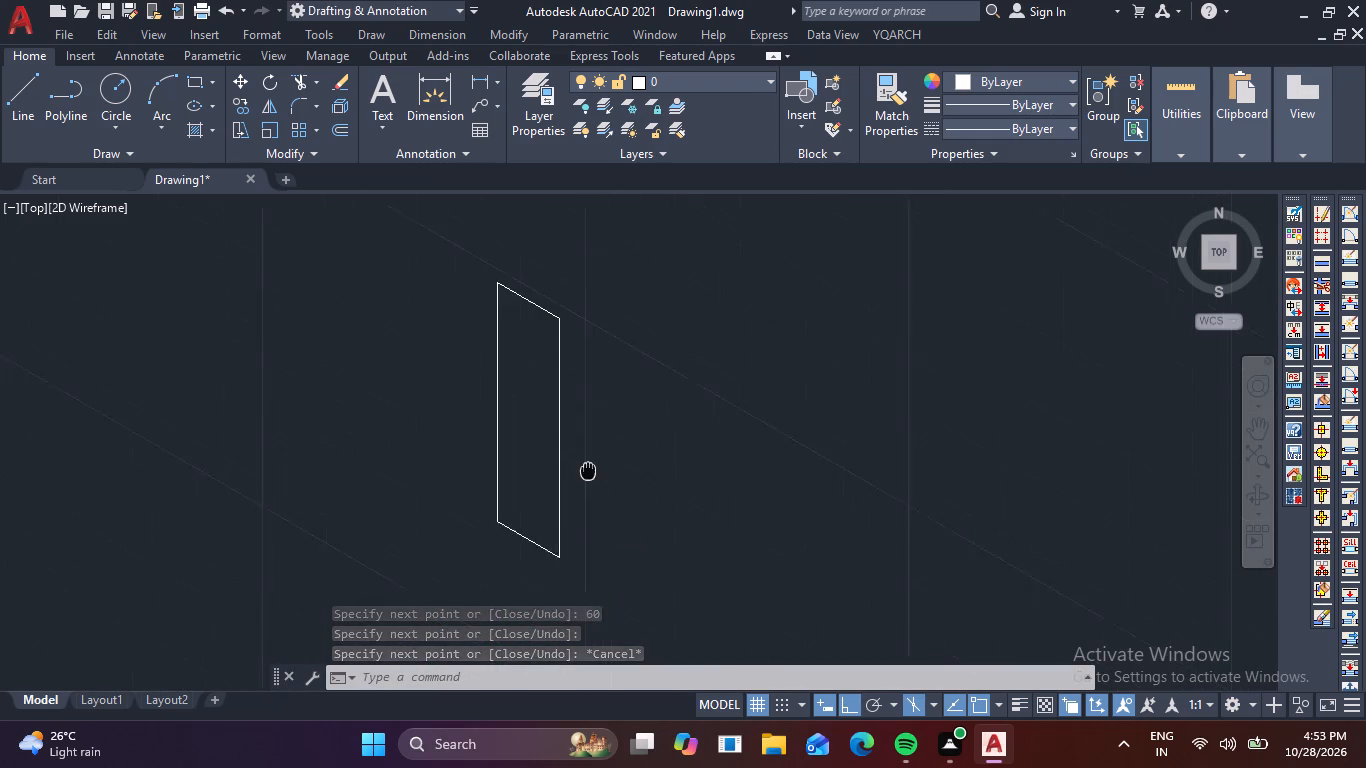
middle_click_drag(588, 469, 574, 451)
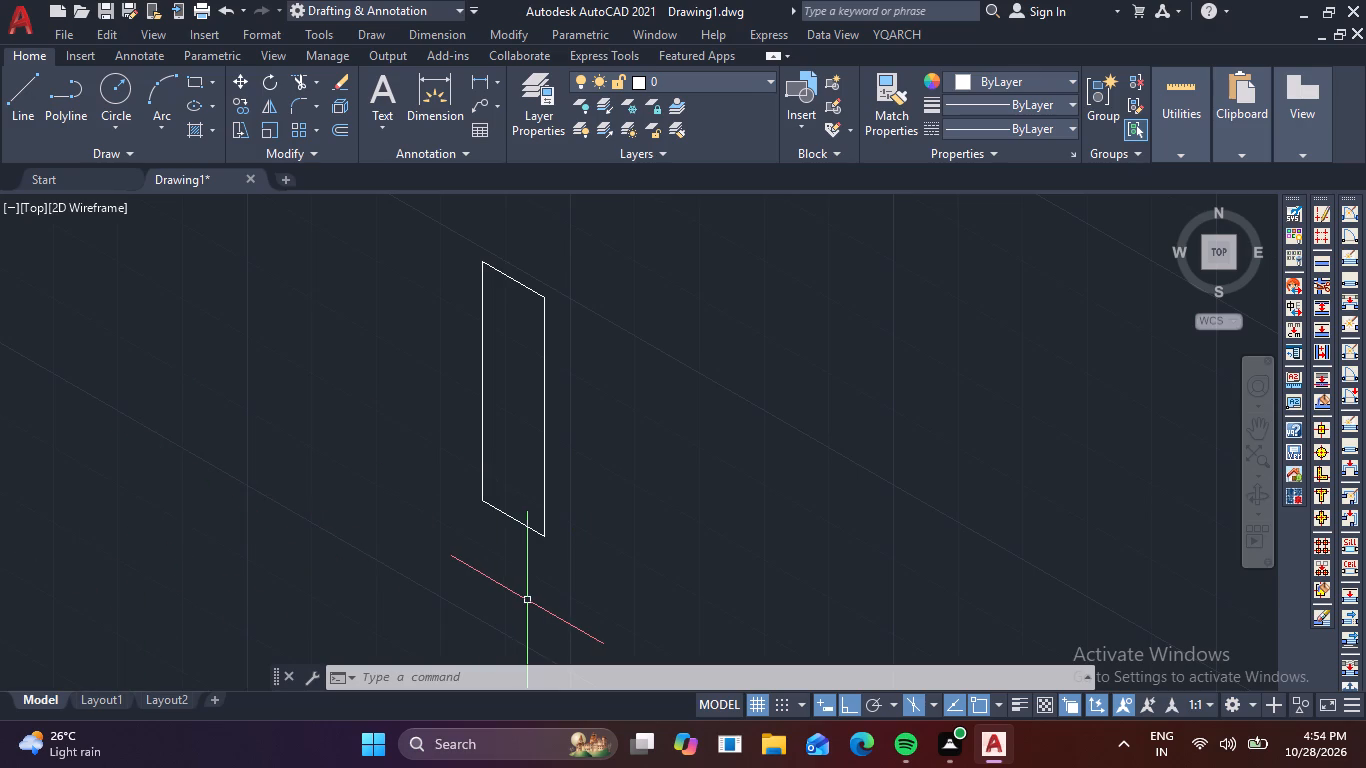
key("Escape")
type("L")
key("space")
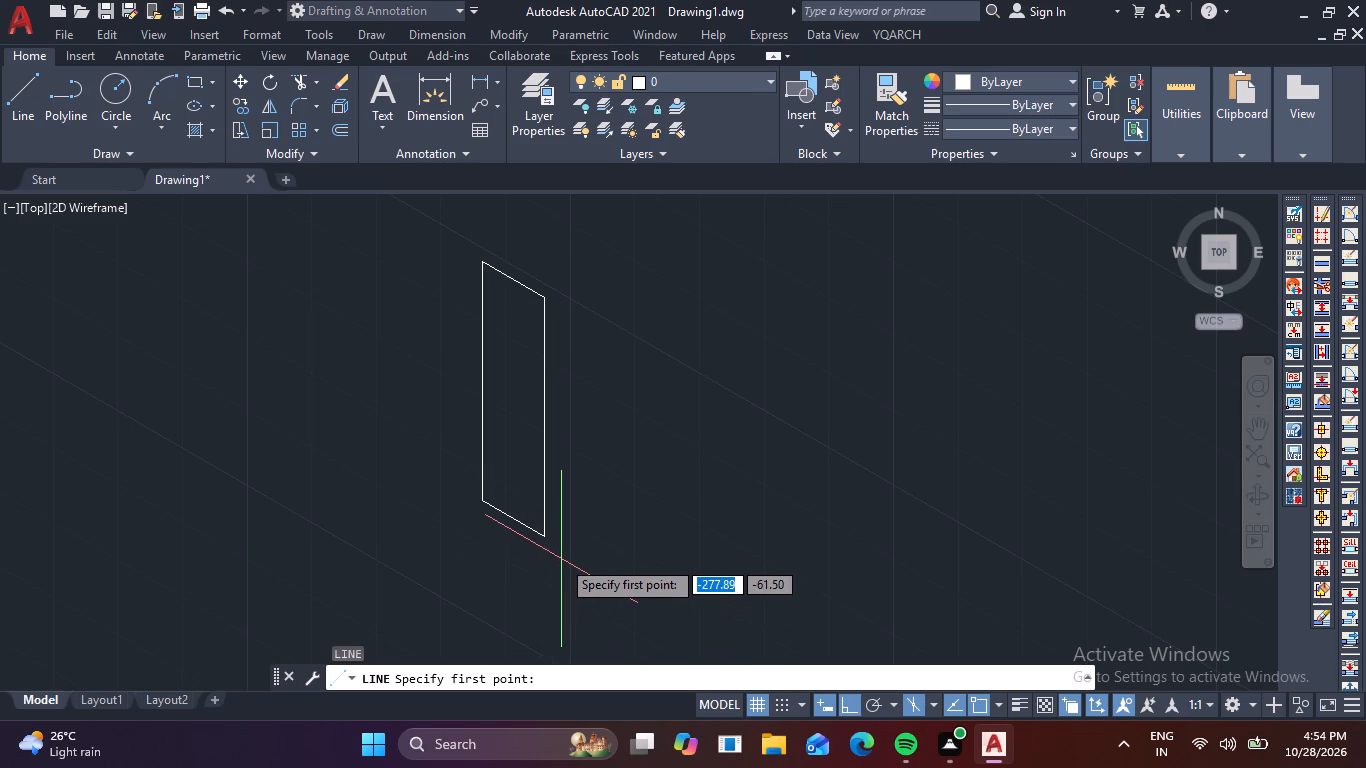
left_click(540, 540)
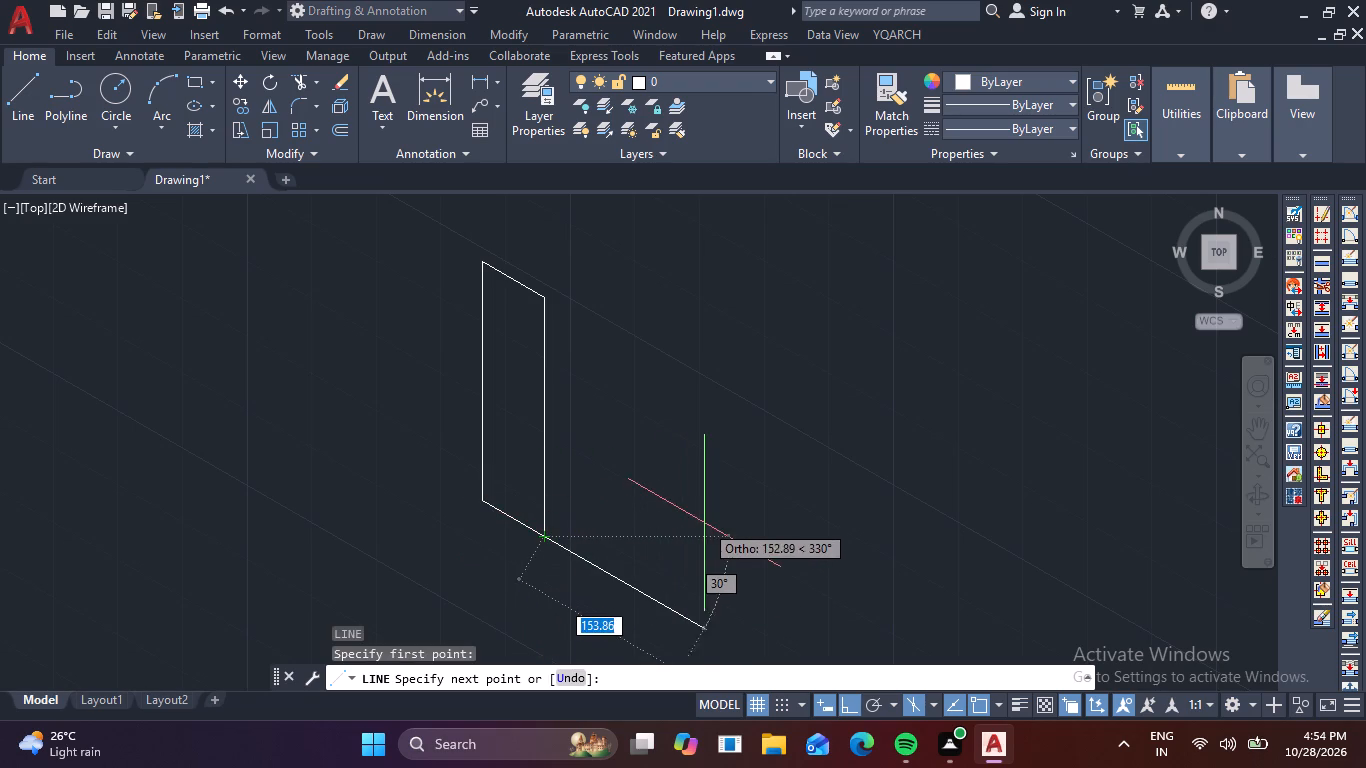
key("F5")
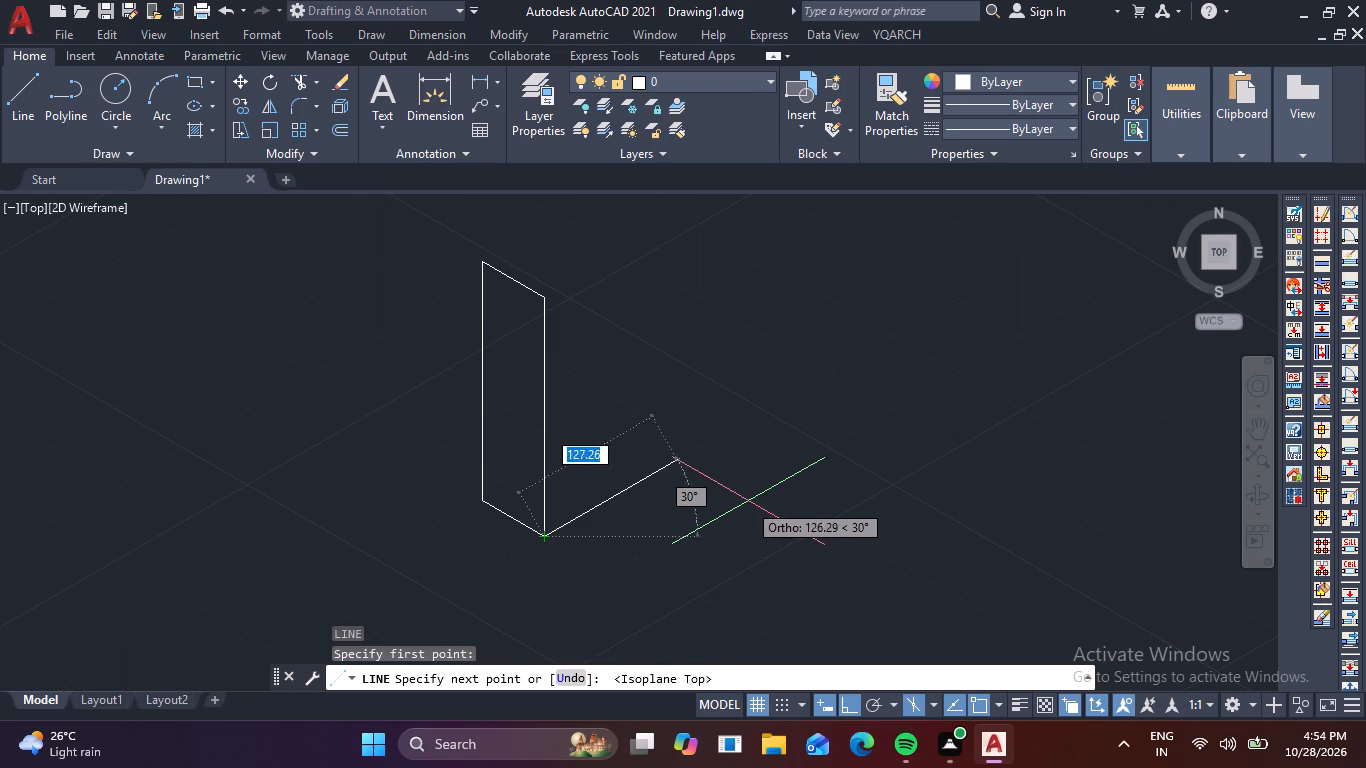
type("60")
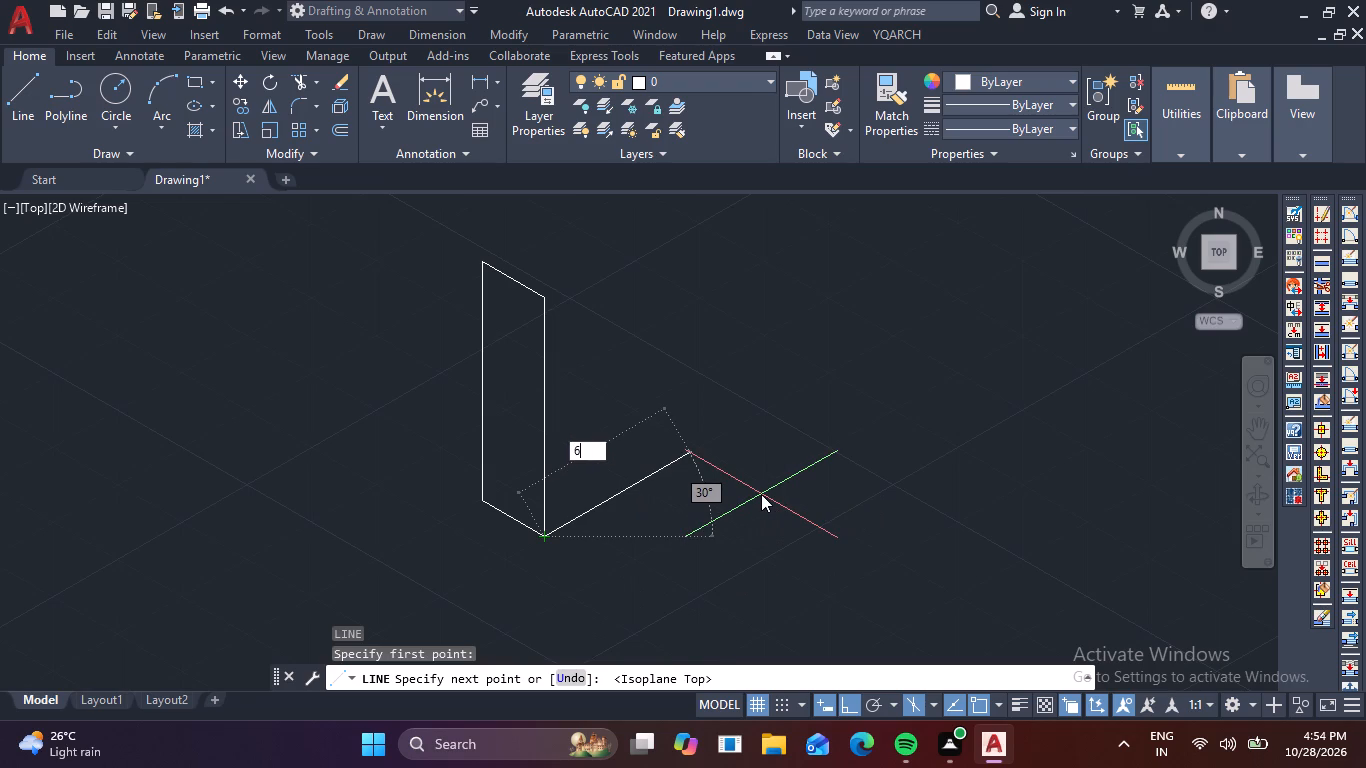
key("Return")
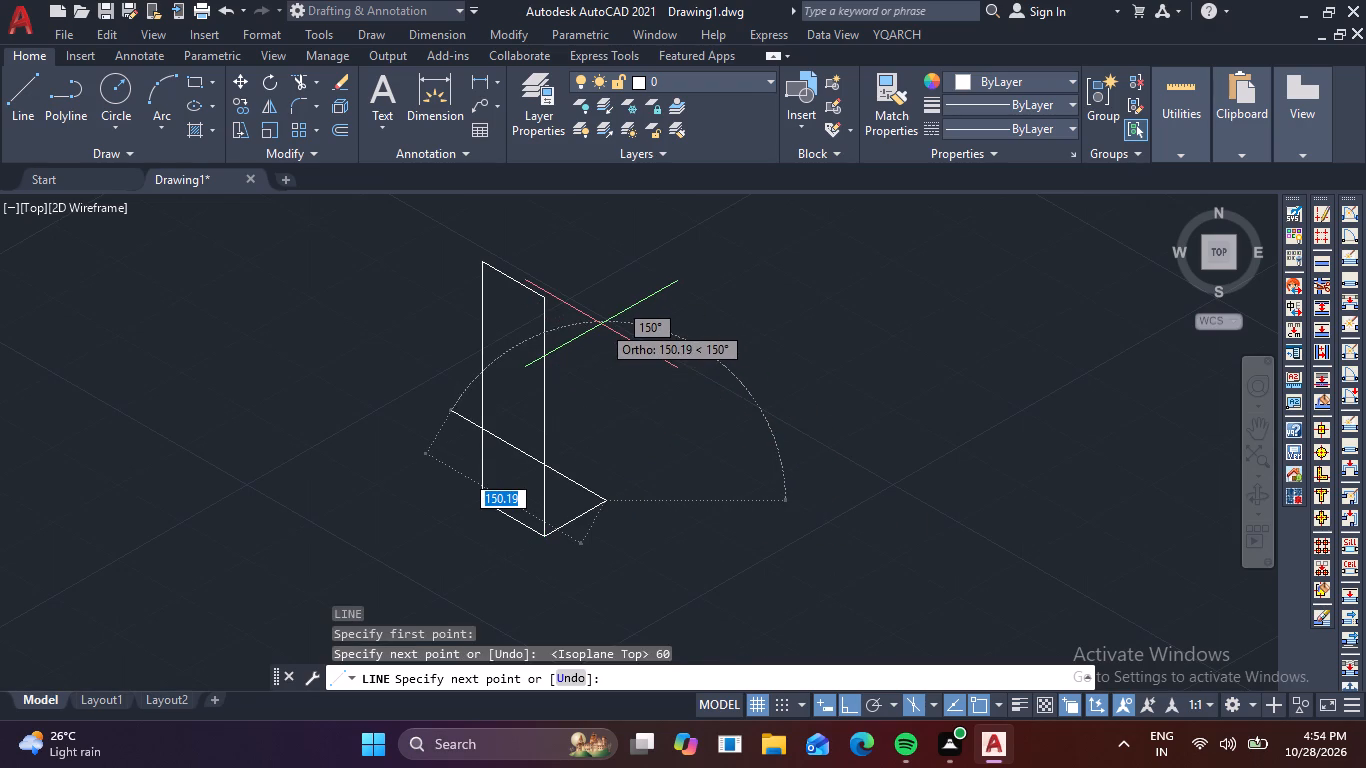
key("F5")
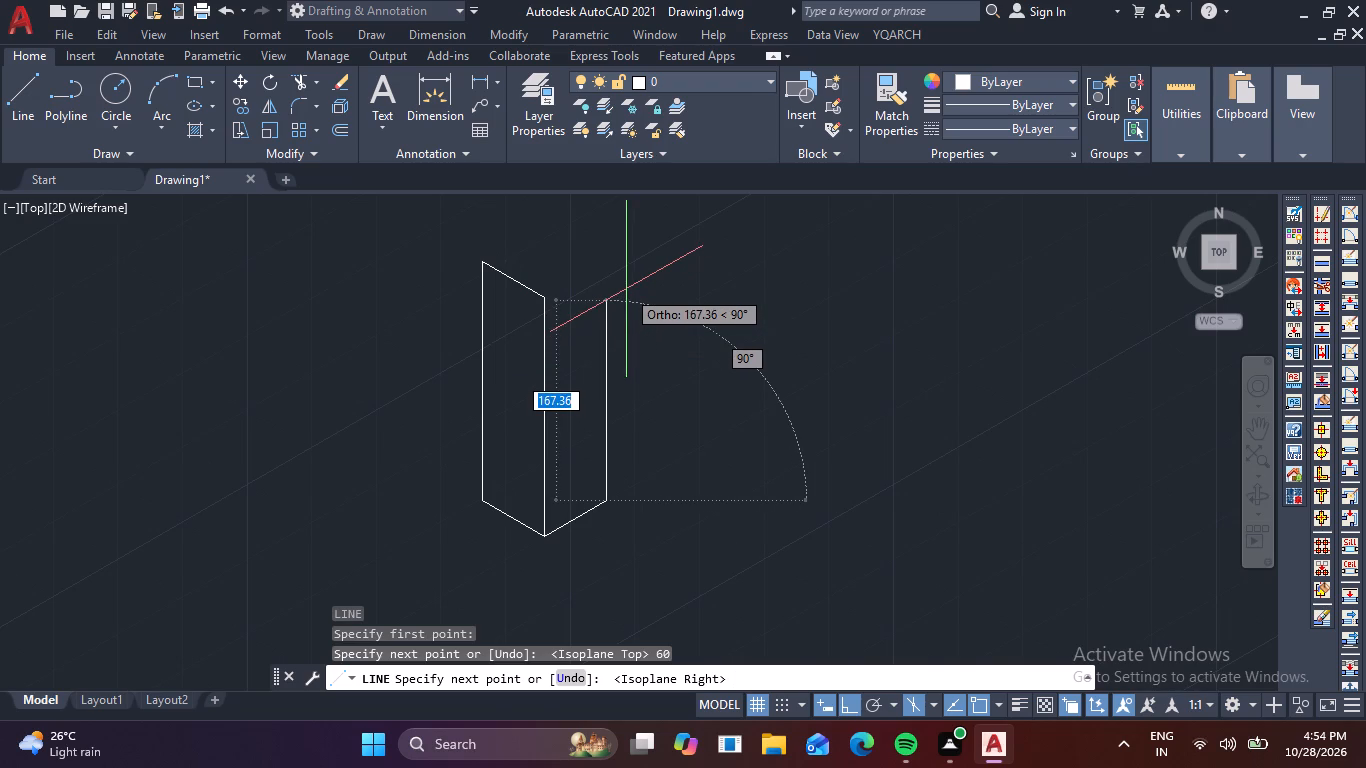
key("2")
type("00")
key("Return")
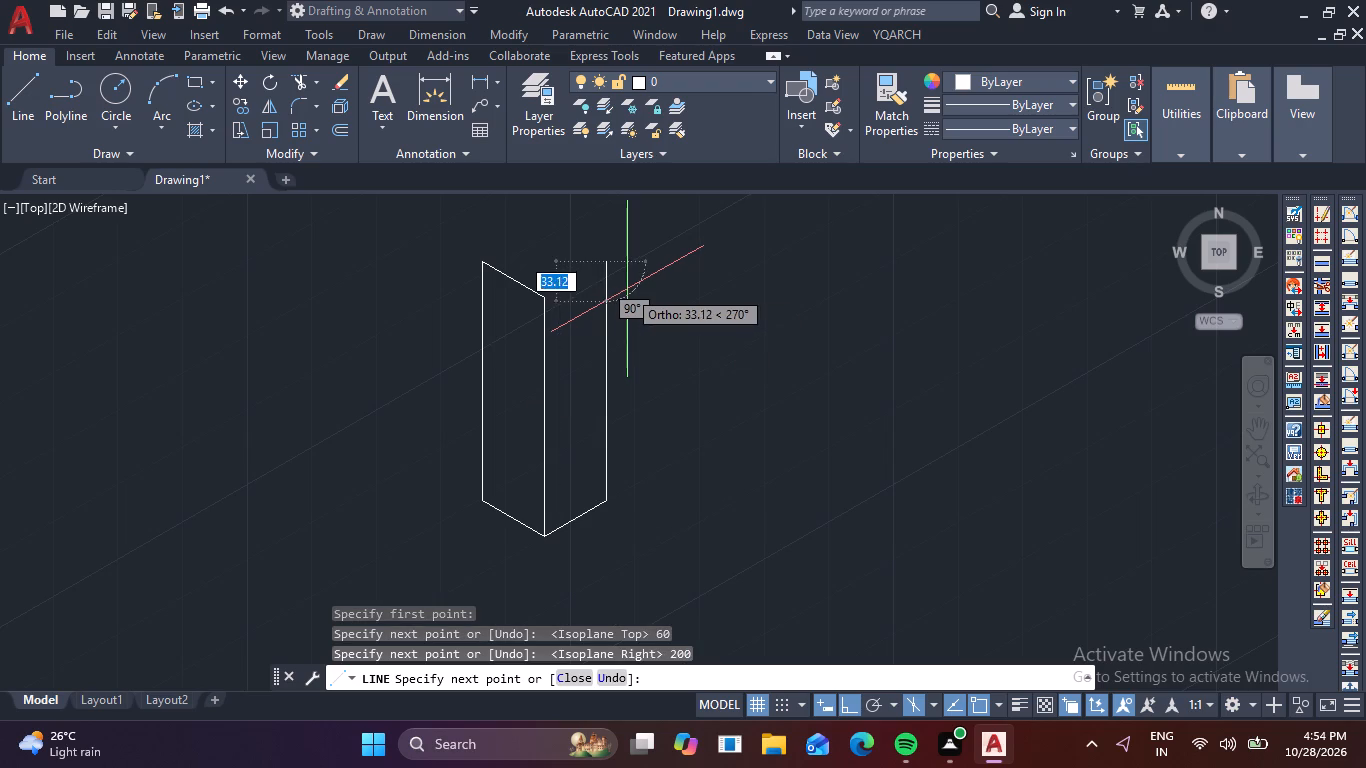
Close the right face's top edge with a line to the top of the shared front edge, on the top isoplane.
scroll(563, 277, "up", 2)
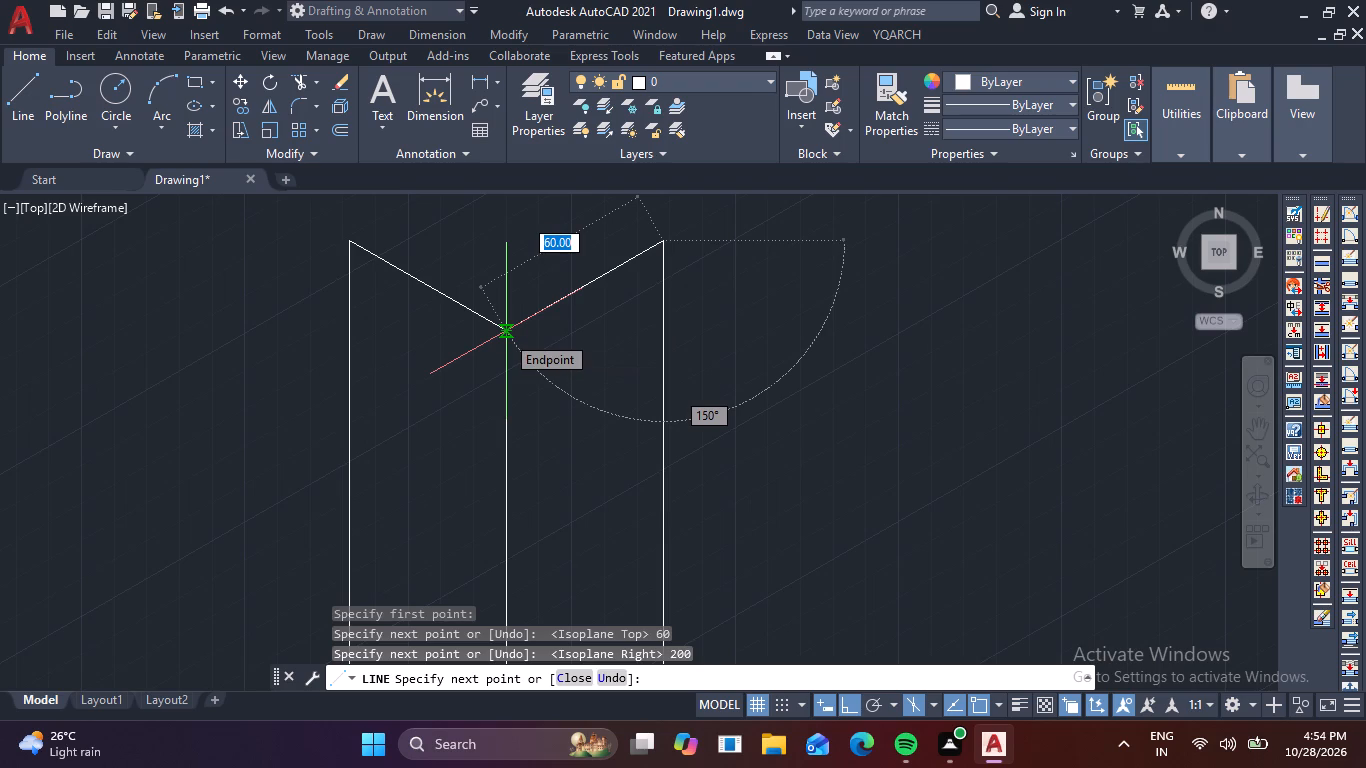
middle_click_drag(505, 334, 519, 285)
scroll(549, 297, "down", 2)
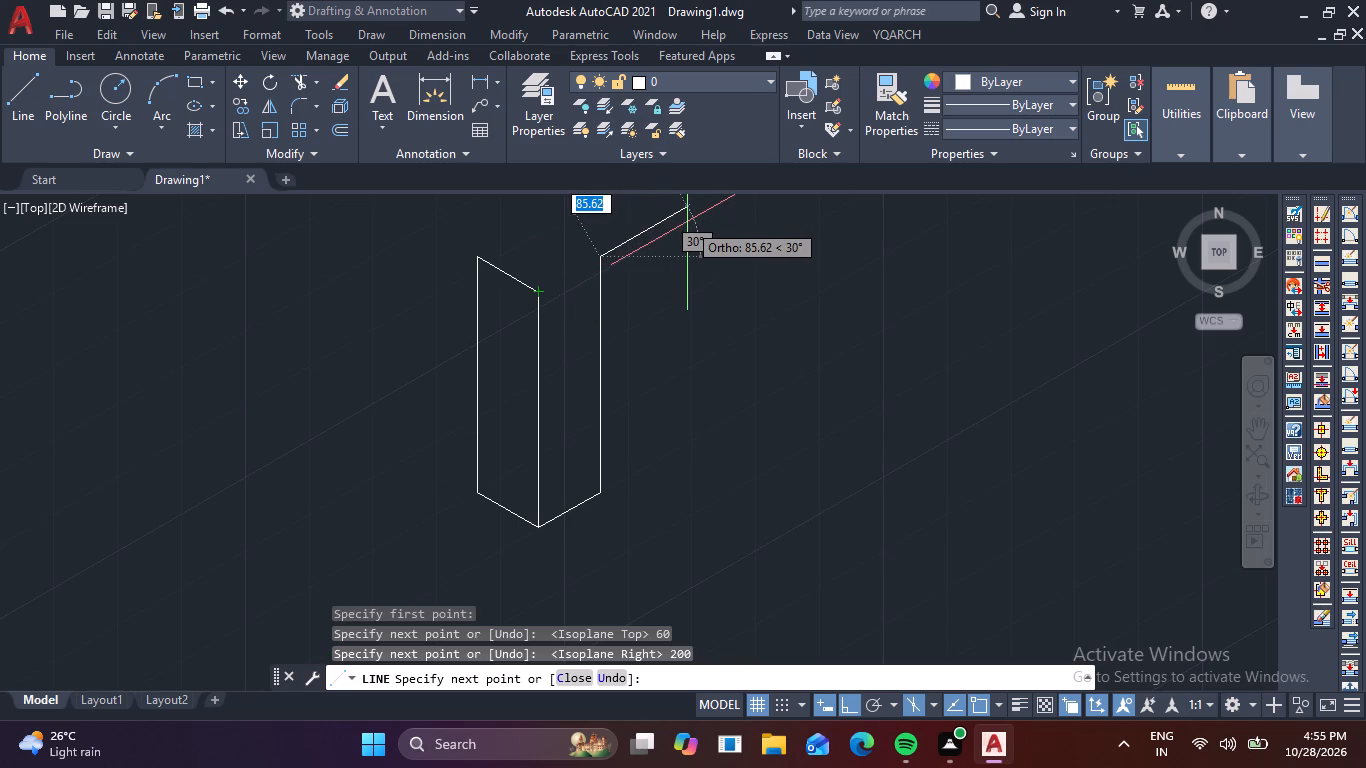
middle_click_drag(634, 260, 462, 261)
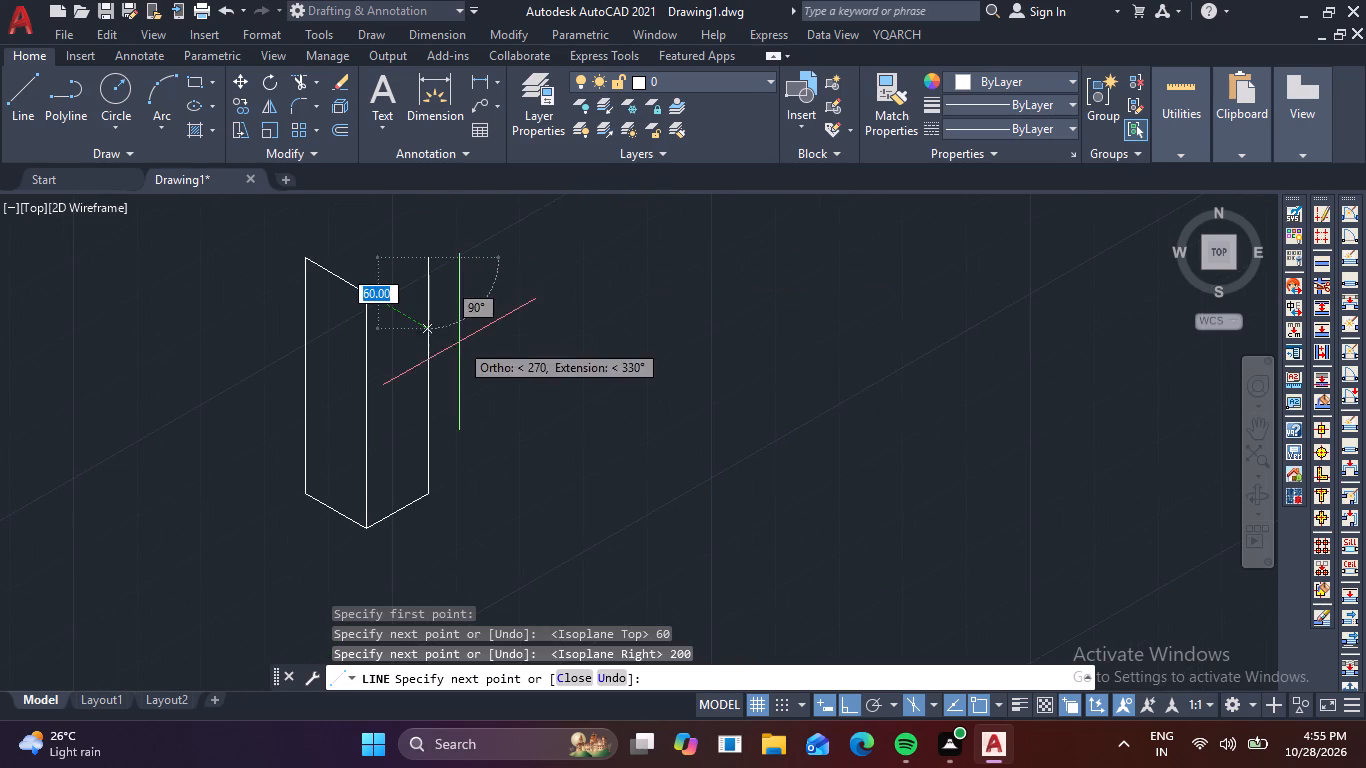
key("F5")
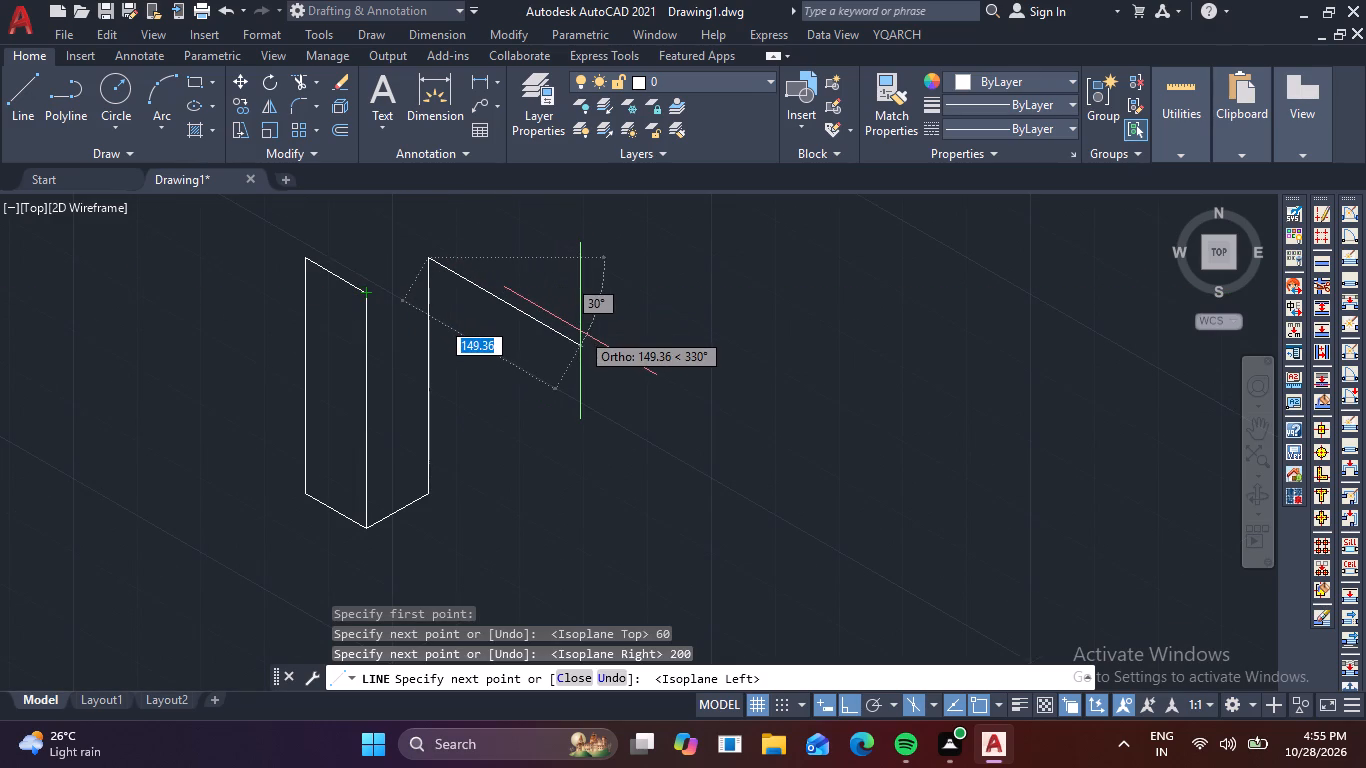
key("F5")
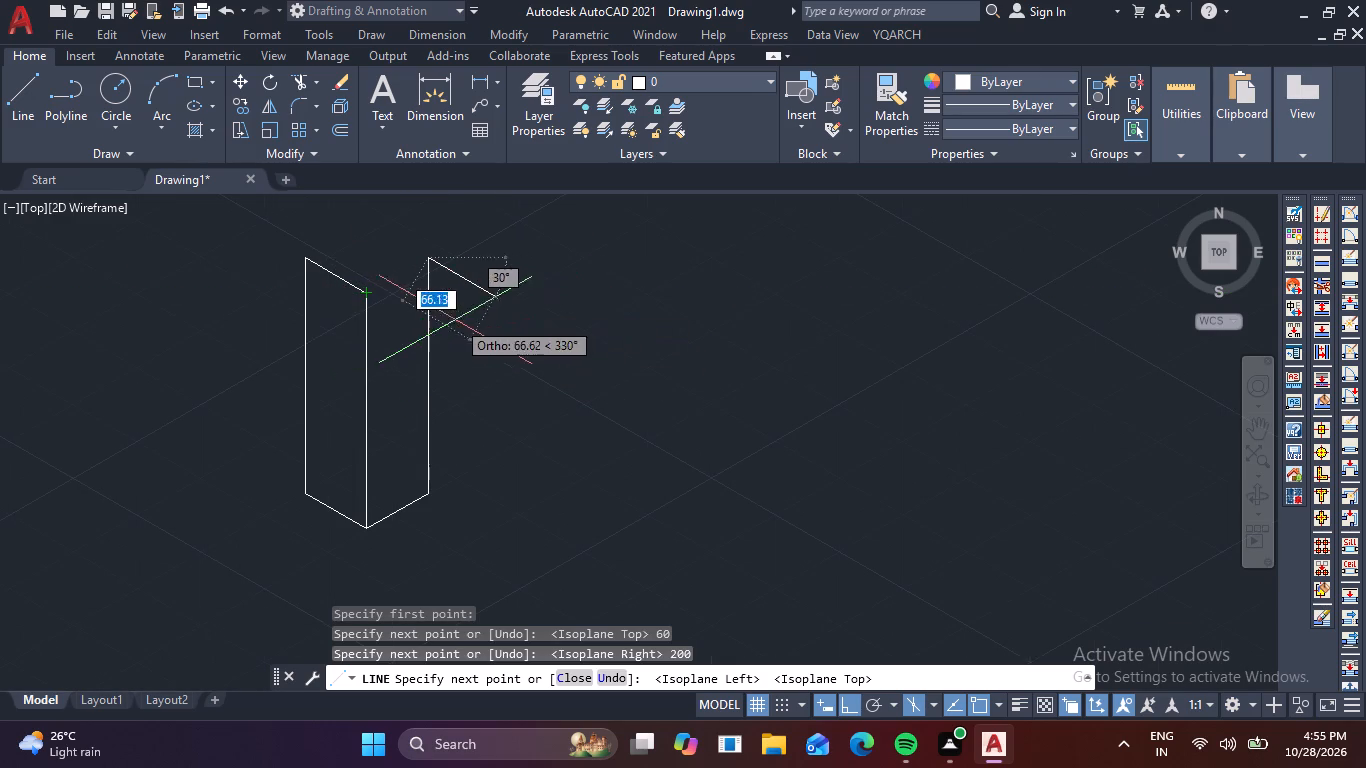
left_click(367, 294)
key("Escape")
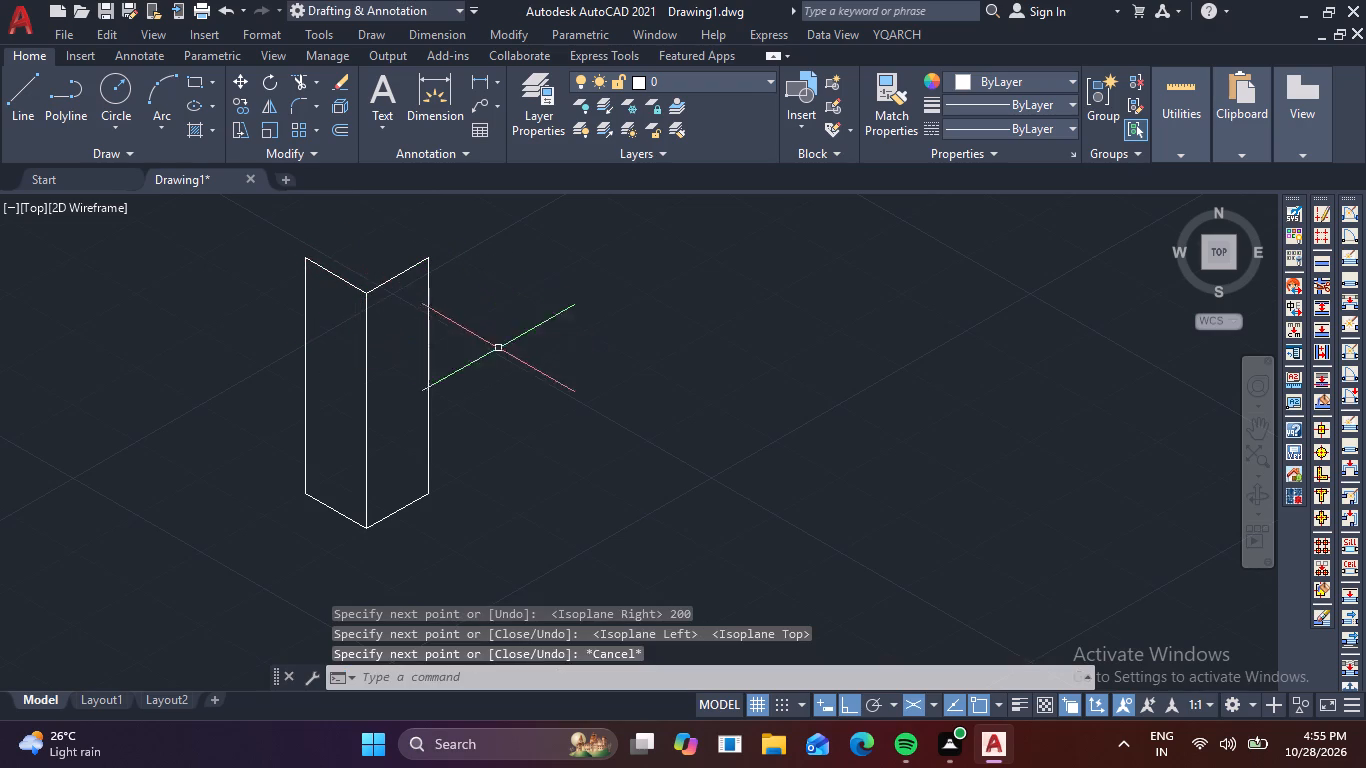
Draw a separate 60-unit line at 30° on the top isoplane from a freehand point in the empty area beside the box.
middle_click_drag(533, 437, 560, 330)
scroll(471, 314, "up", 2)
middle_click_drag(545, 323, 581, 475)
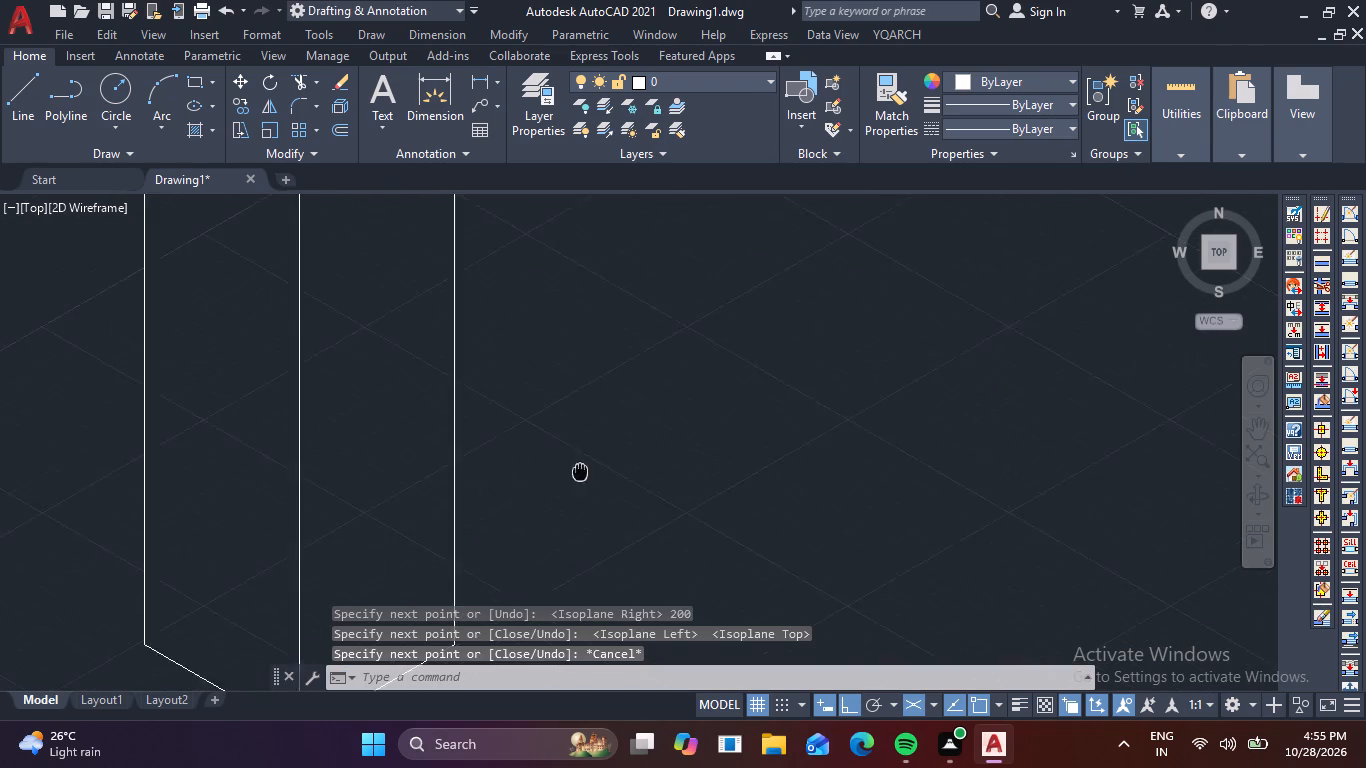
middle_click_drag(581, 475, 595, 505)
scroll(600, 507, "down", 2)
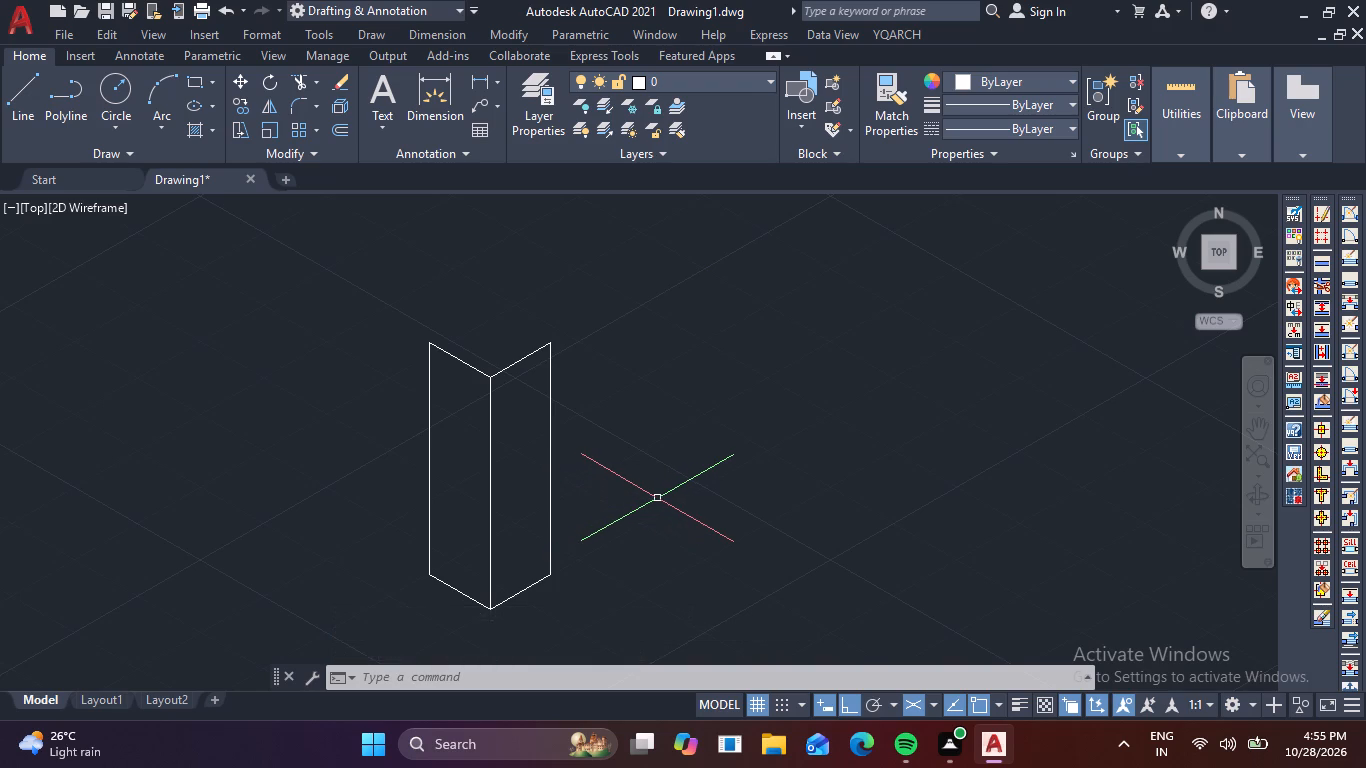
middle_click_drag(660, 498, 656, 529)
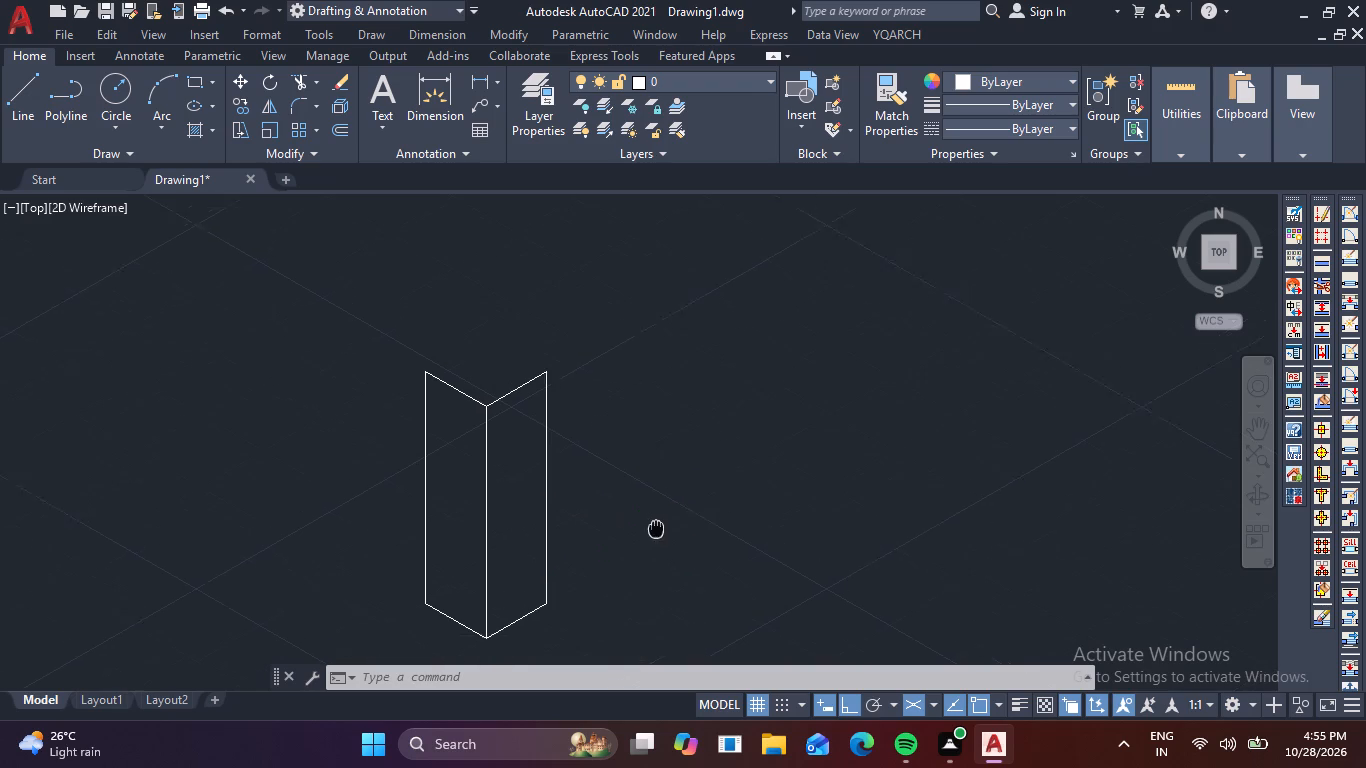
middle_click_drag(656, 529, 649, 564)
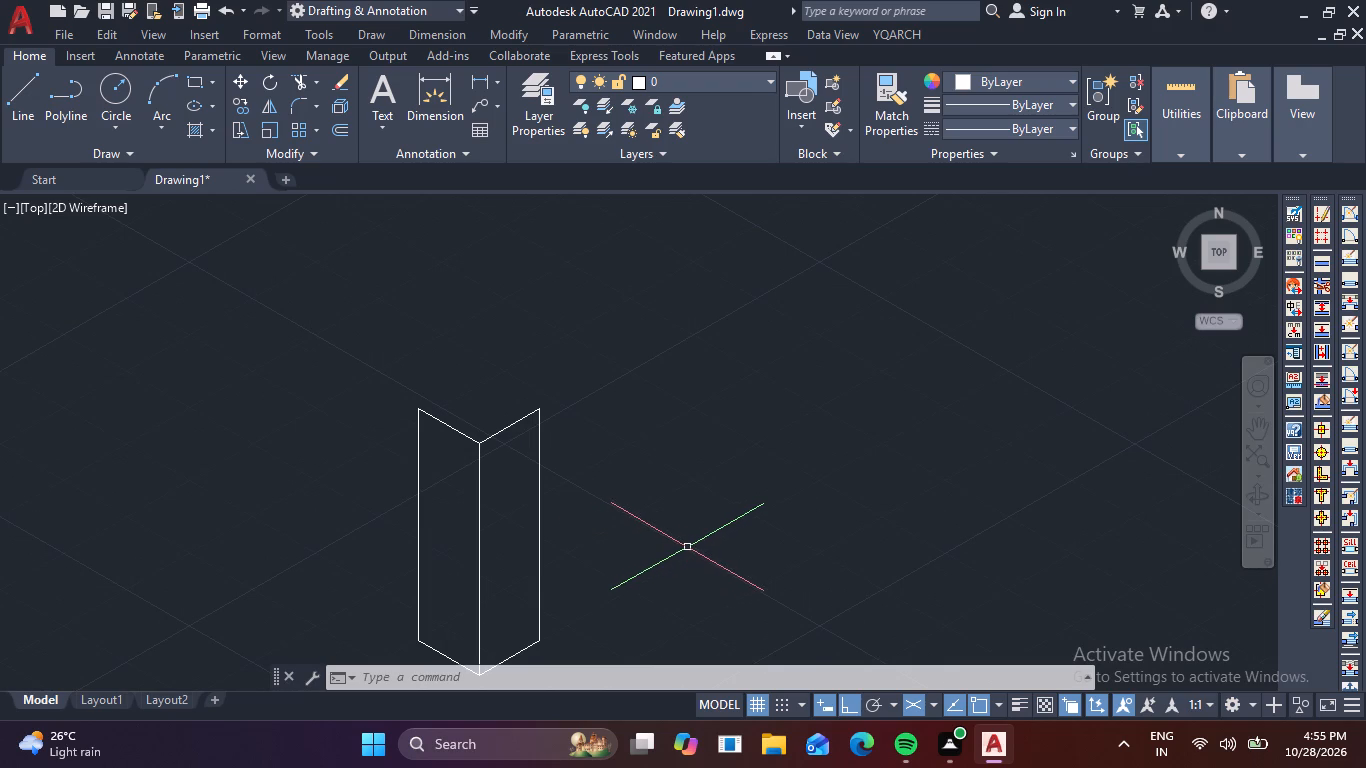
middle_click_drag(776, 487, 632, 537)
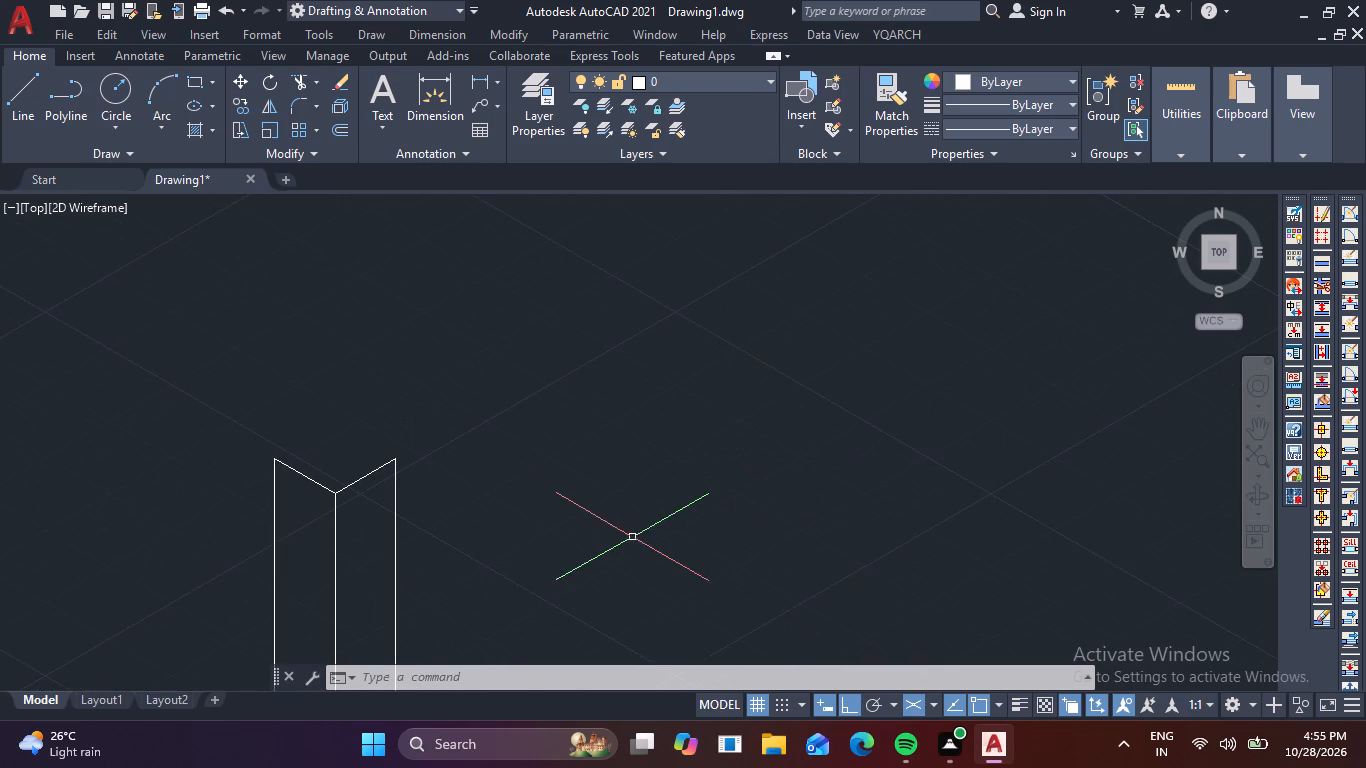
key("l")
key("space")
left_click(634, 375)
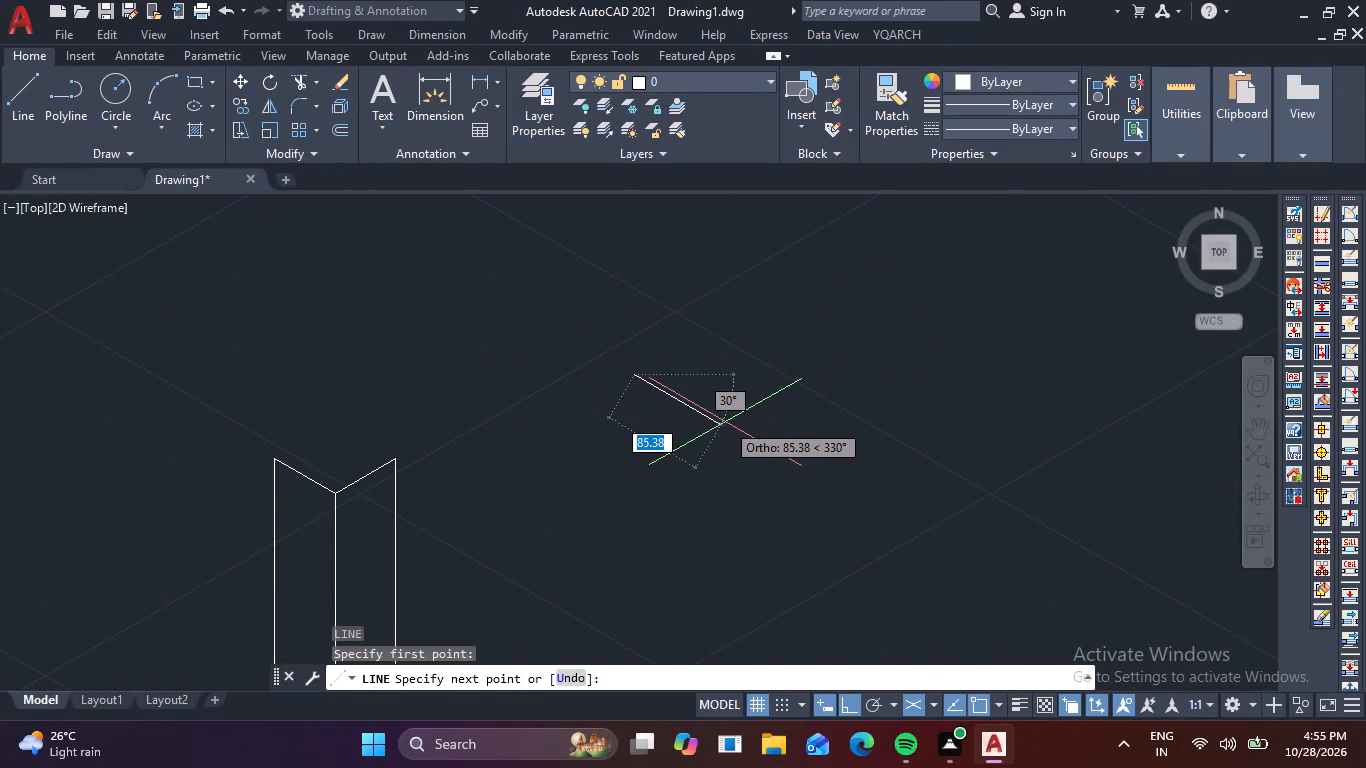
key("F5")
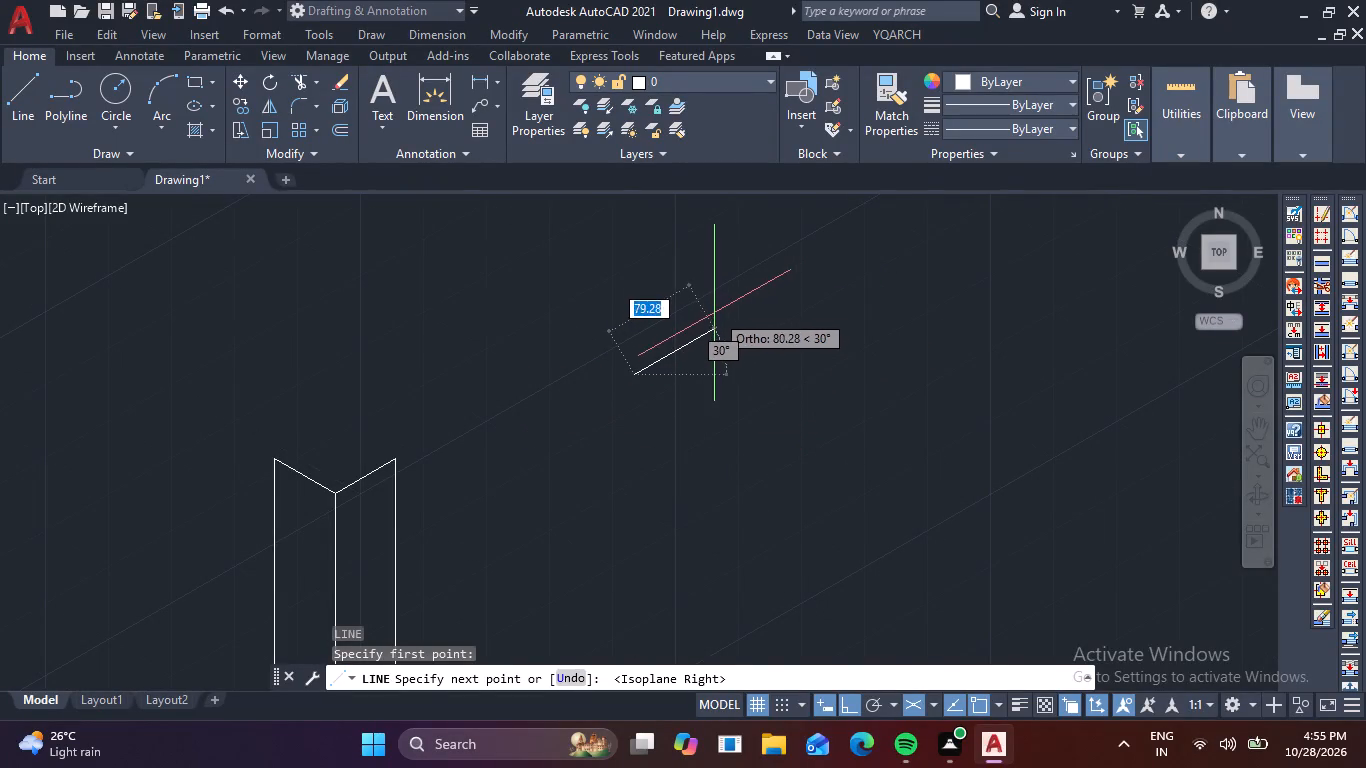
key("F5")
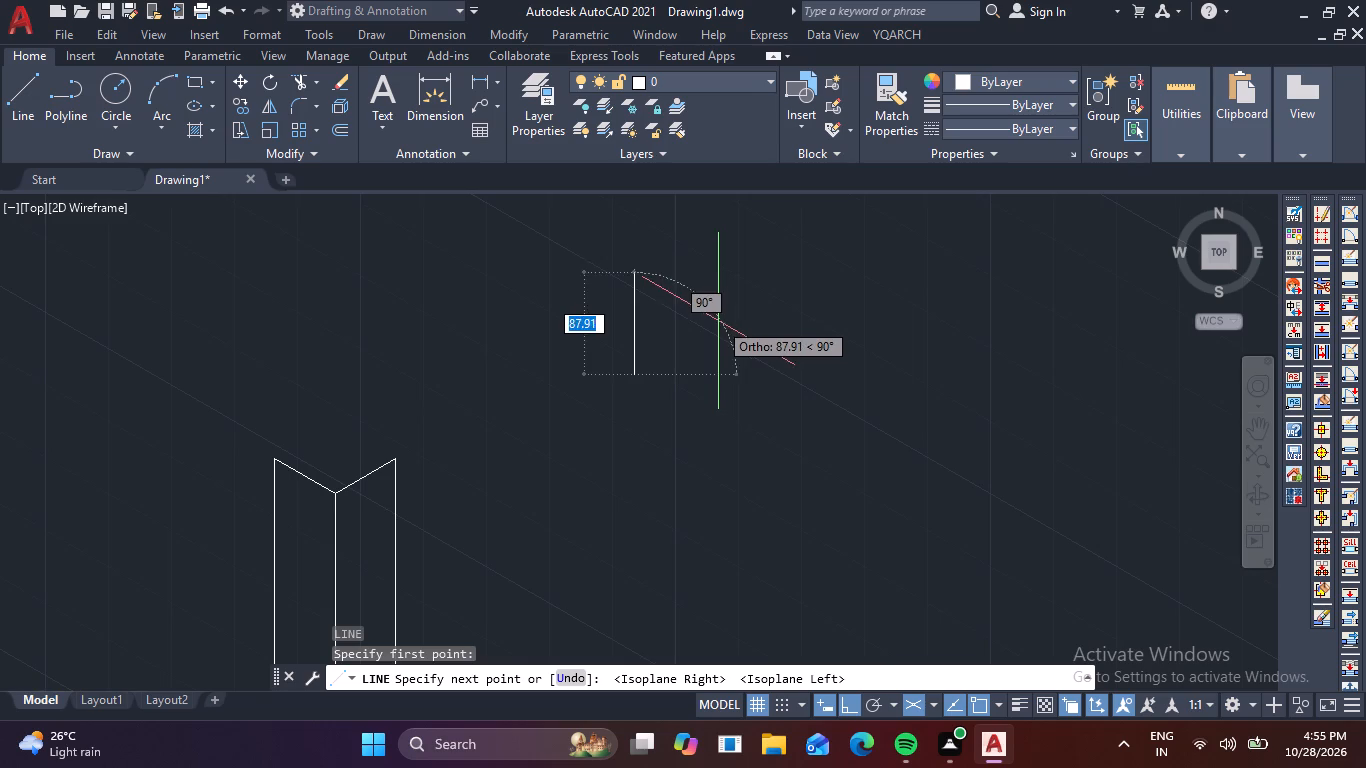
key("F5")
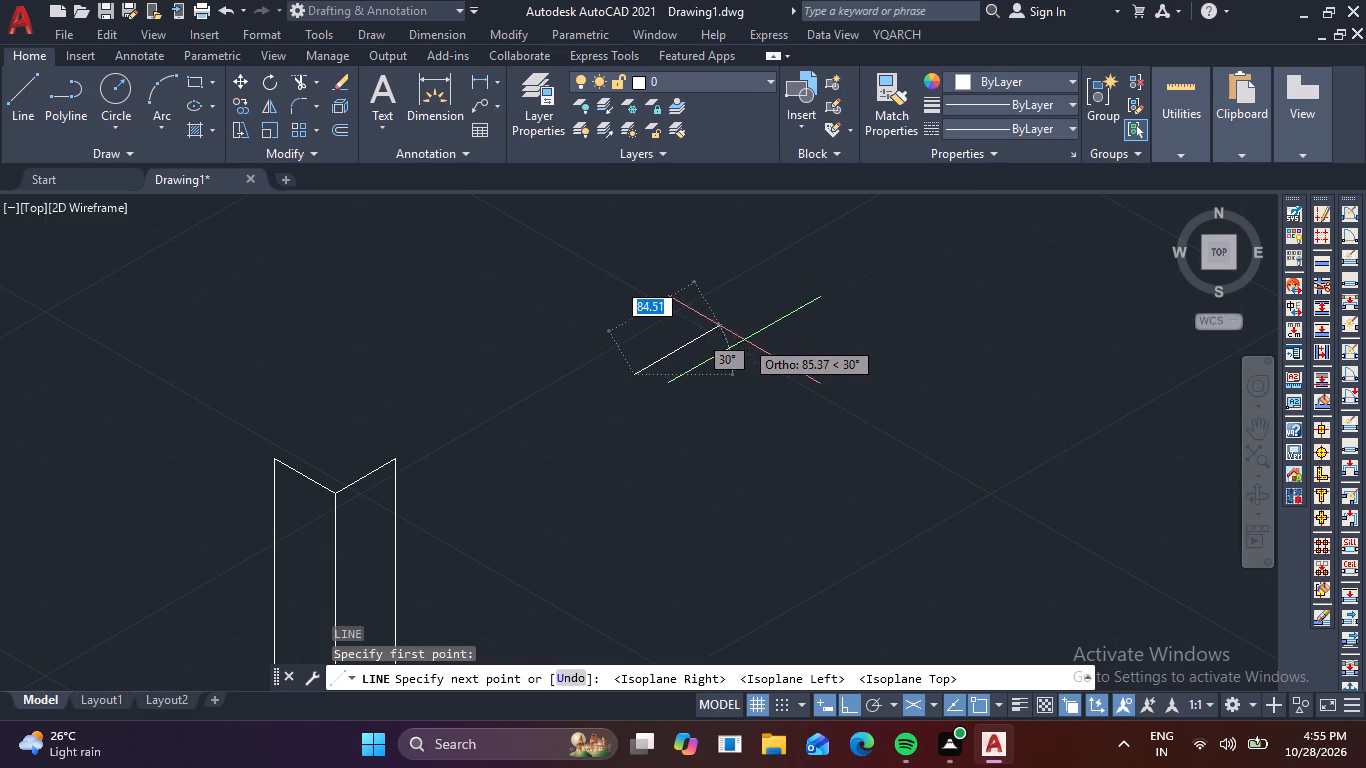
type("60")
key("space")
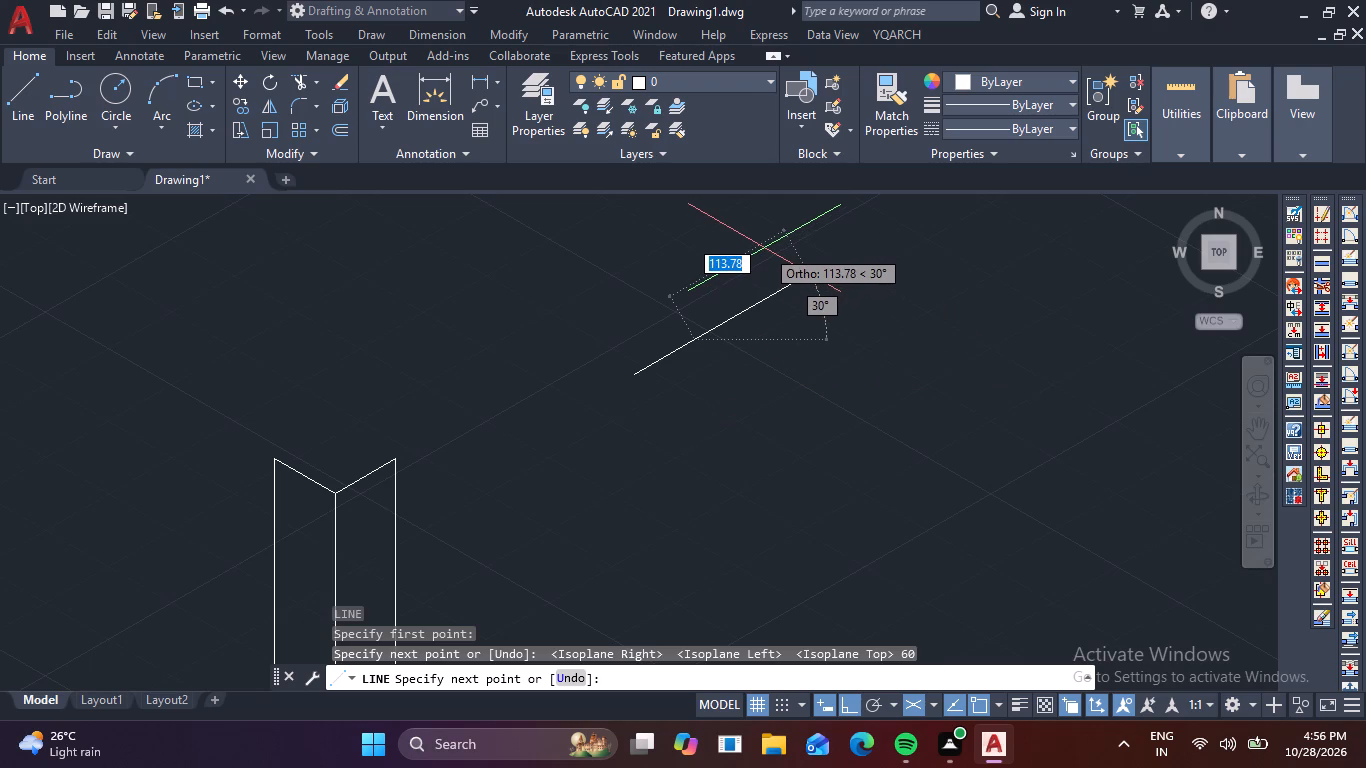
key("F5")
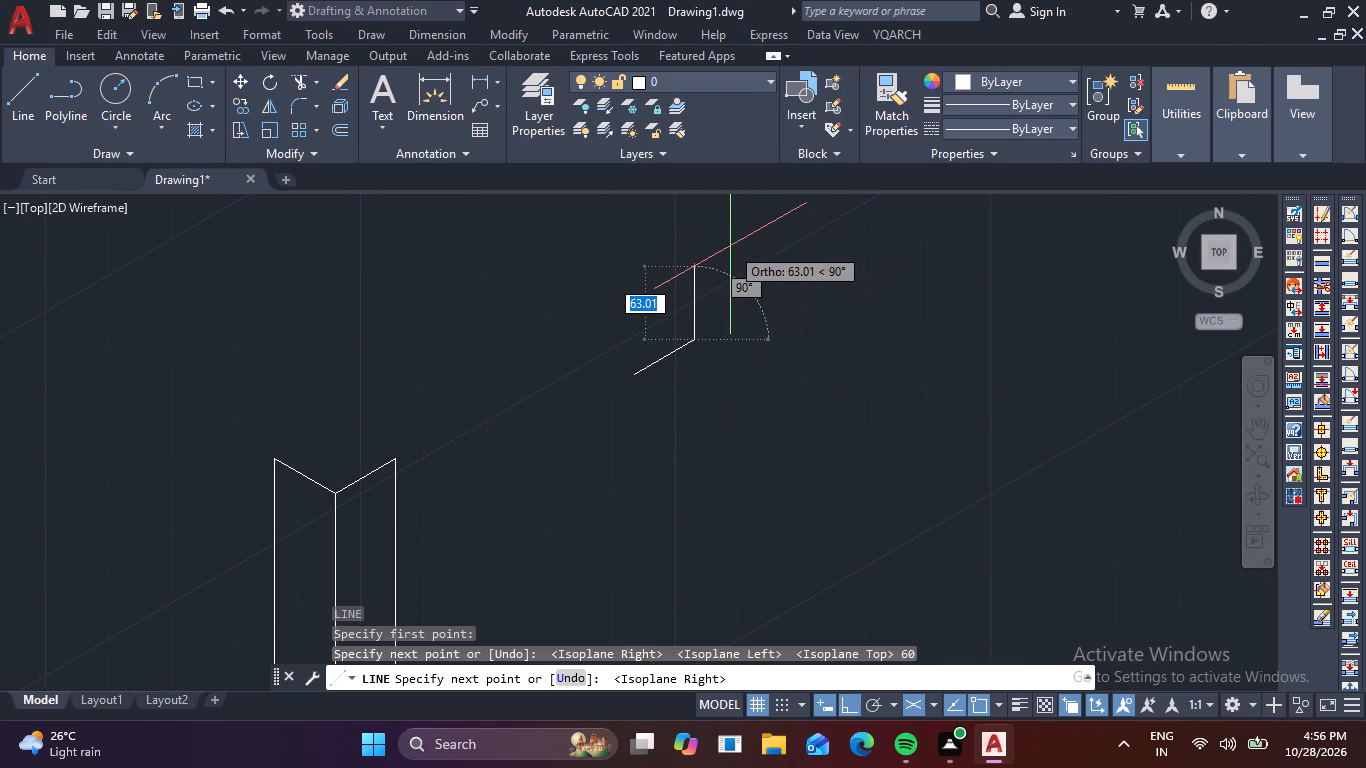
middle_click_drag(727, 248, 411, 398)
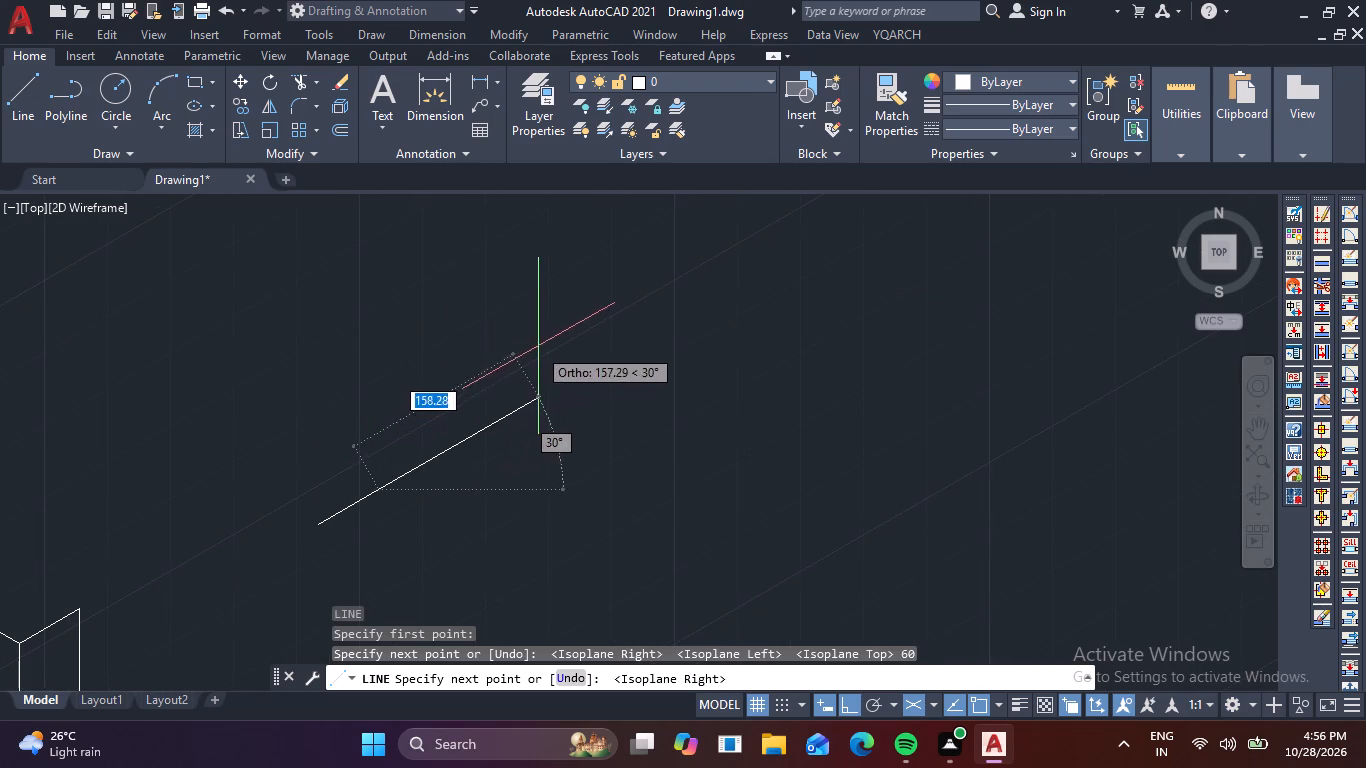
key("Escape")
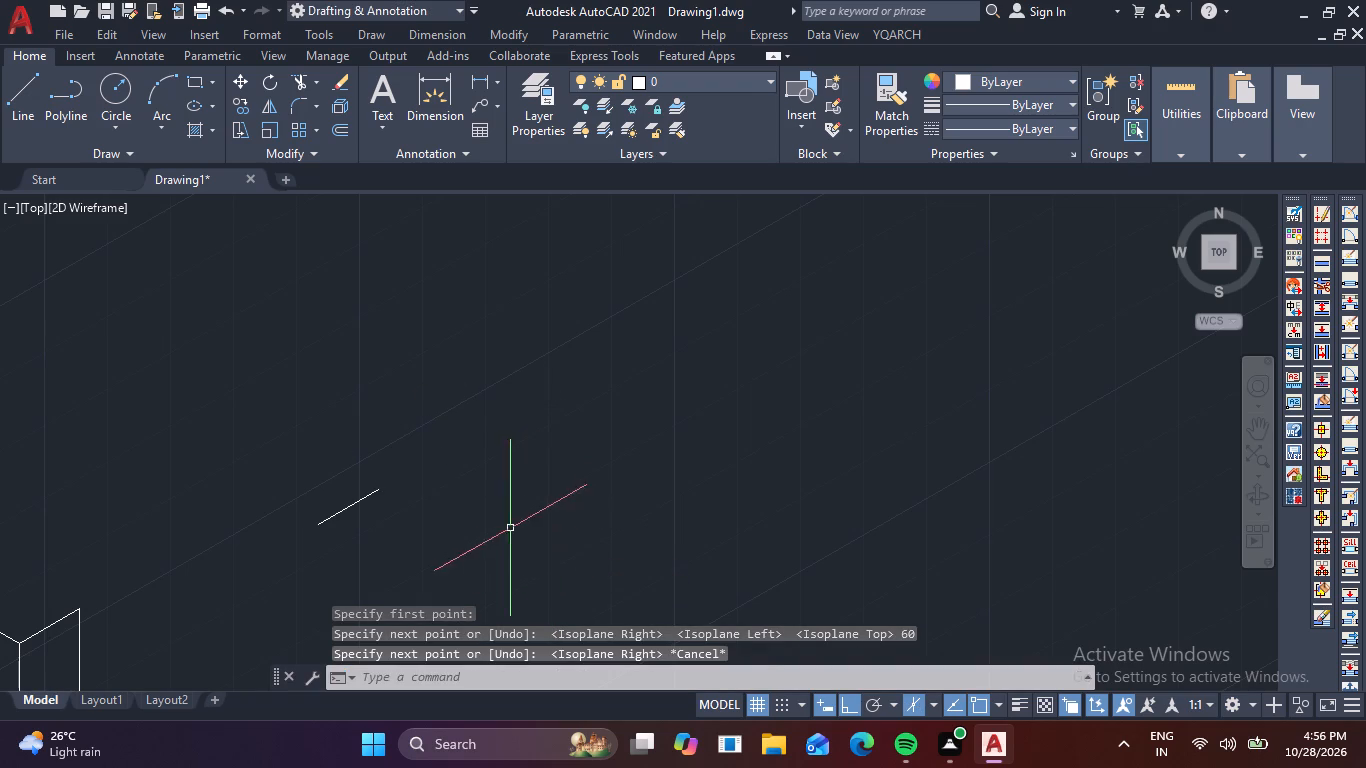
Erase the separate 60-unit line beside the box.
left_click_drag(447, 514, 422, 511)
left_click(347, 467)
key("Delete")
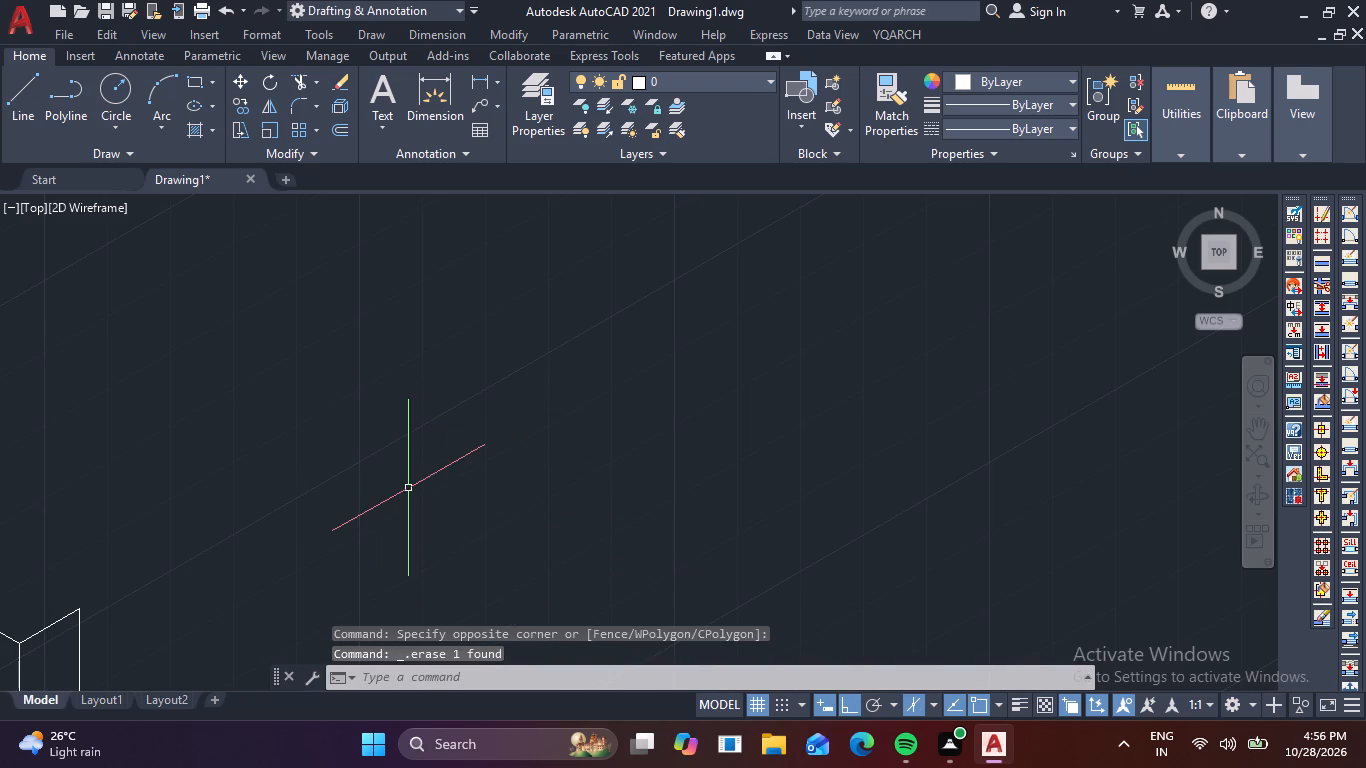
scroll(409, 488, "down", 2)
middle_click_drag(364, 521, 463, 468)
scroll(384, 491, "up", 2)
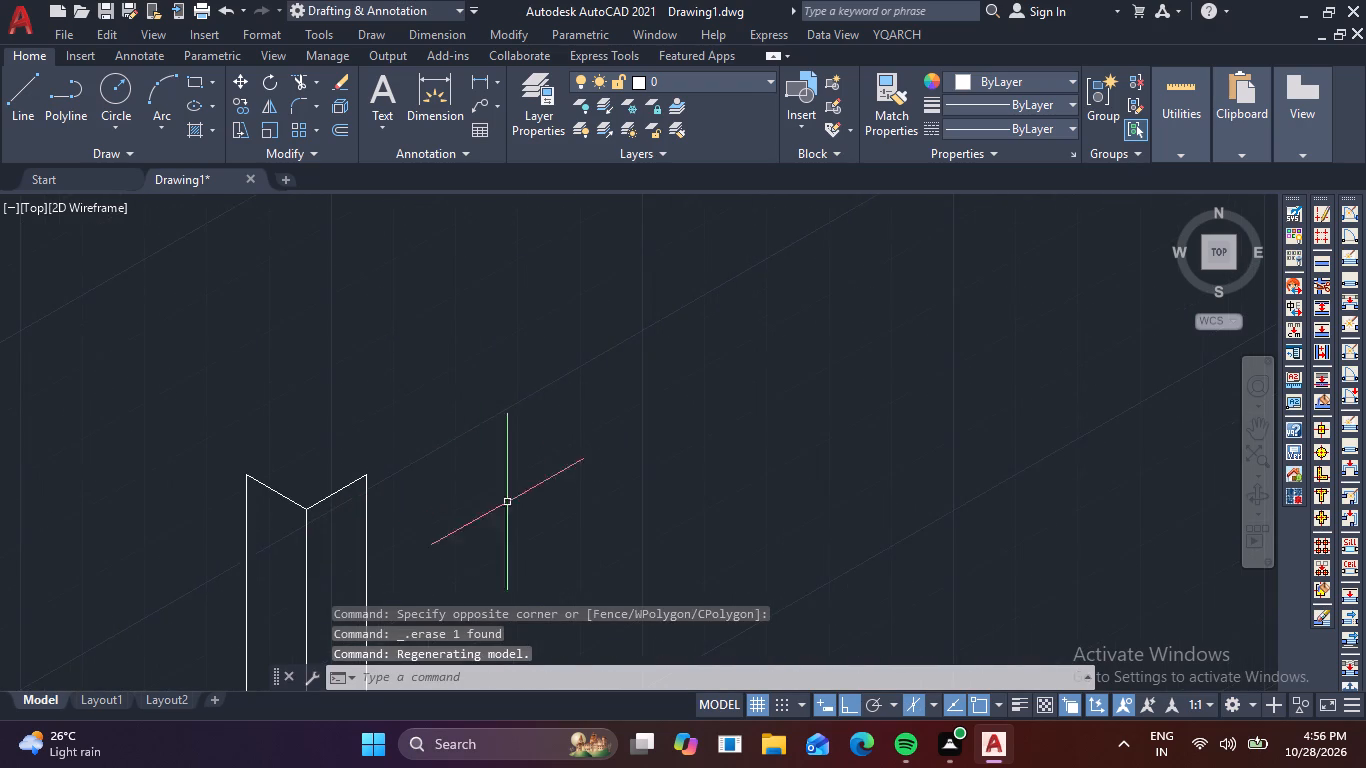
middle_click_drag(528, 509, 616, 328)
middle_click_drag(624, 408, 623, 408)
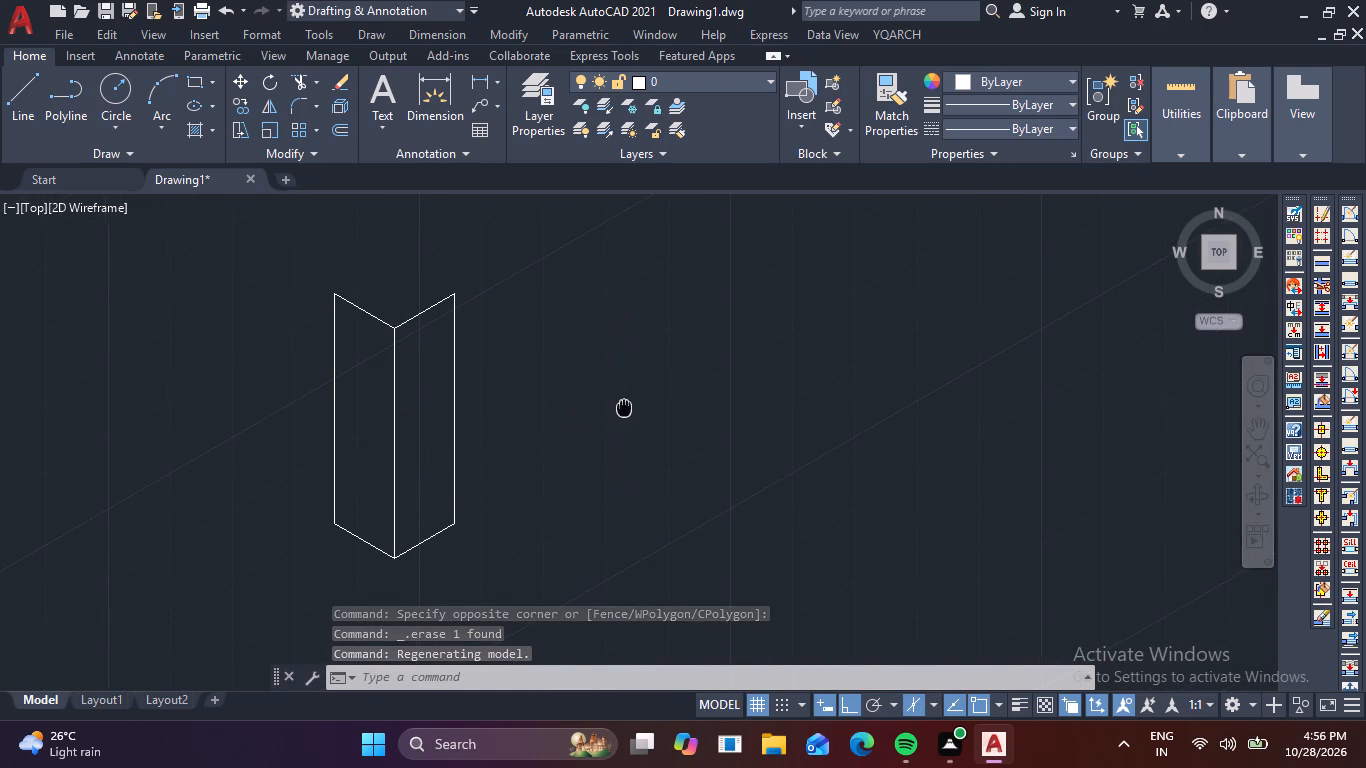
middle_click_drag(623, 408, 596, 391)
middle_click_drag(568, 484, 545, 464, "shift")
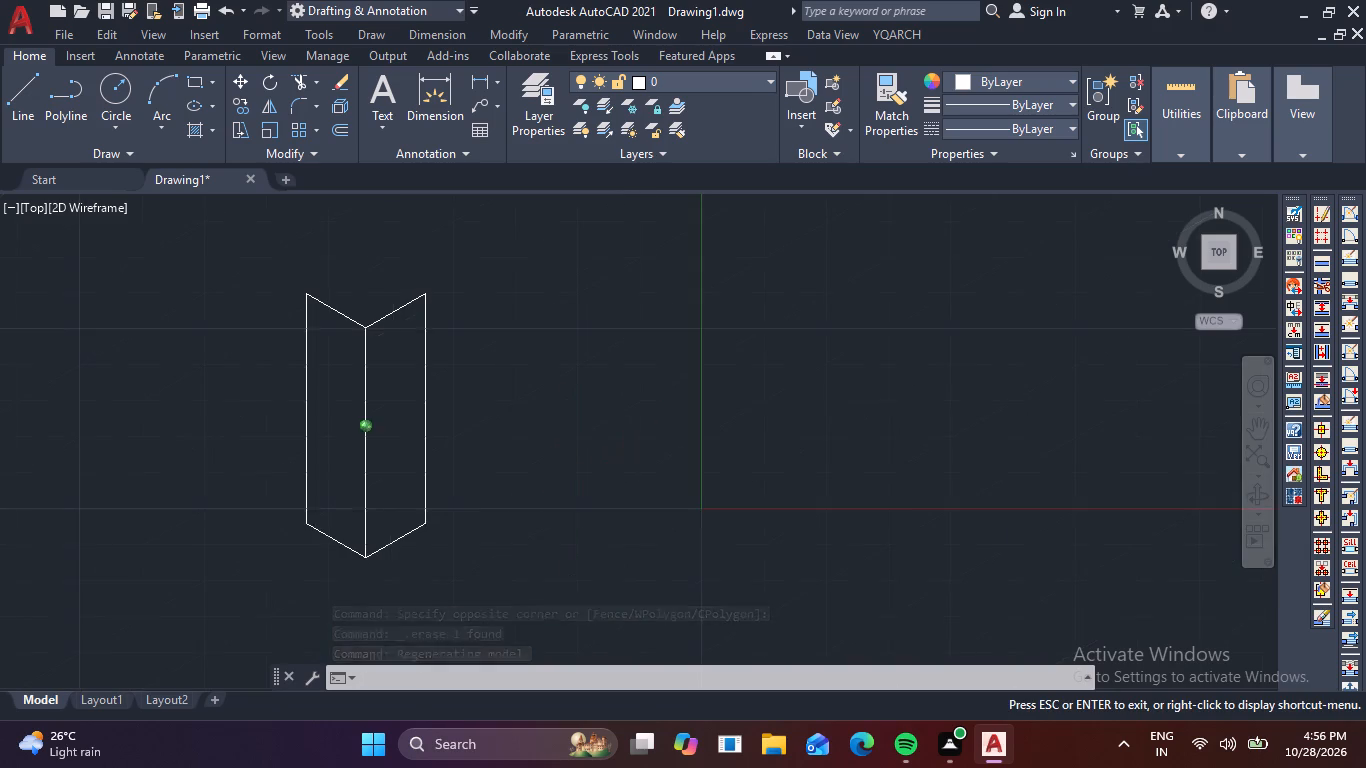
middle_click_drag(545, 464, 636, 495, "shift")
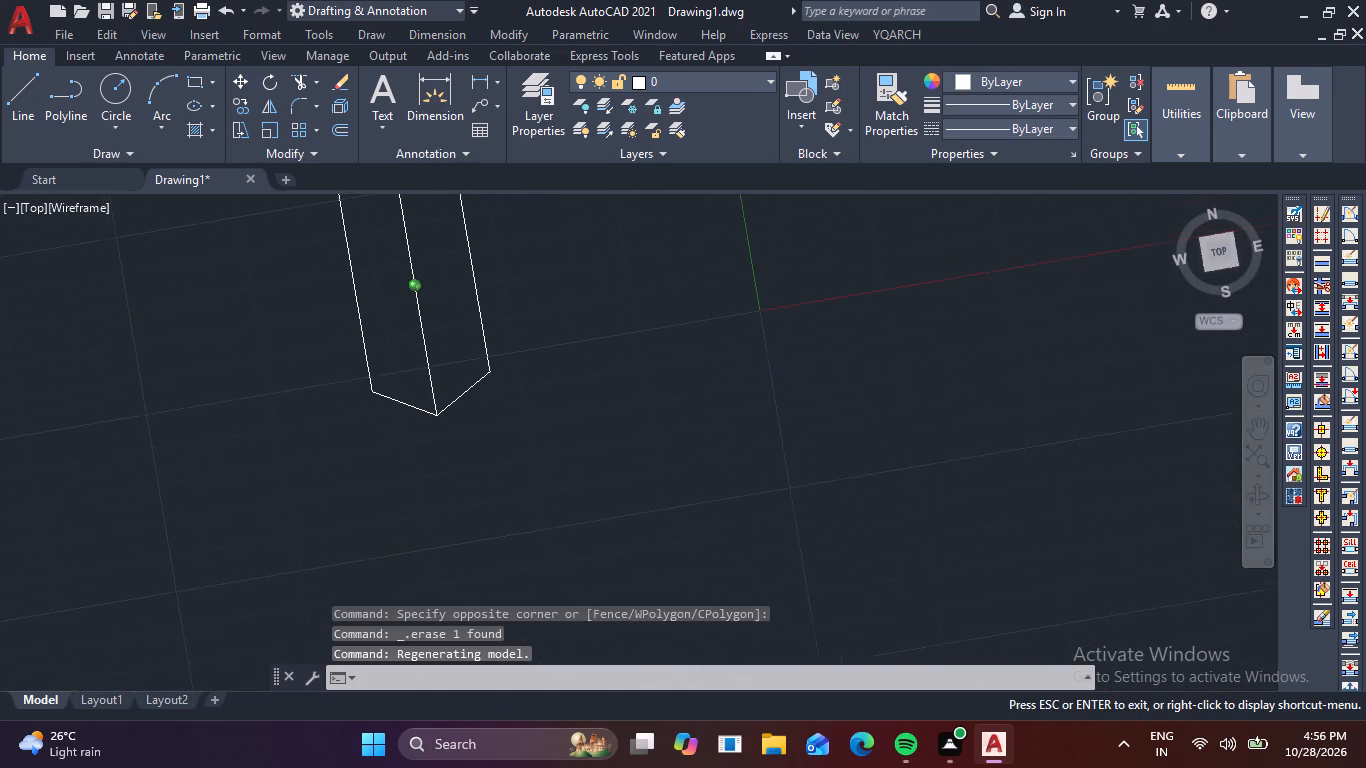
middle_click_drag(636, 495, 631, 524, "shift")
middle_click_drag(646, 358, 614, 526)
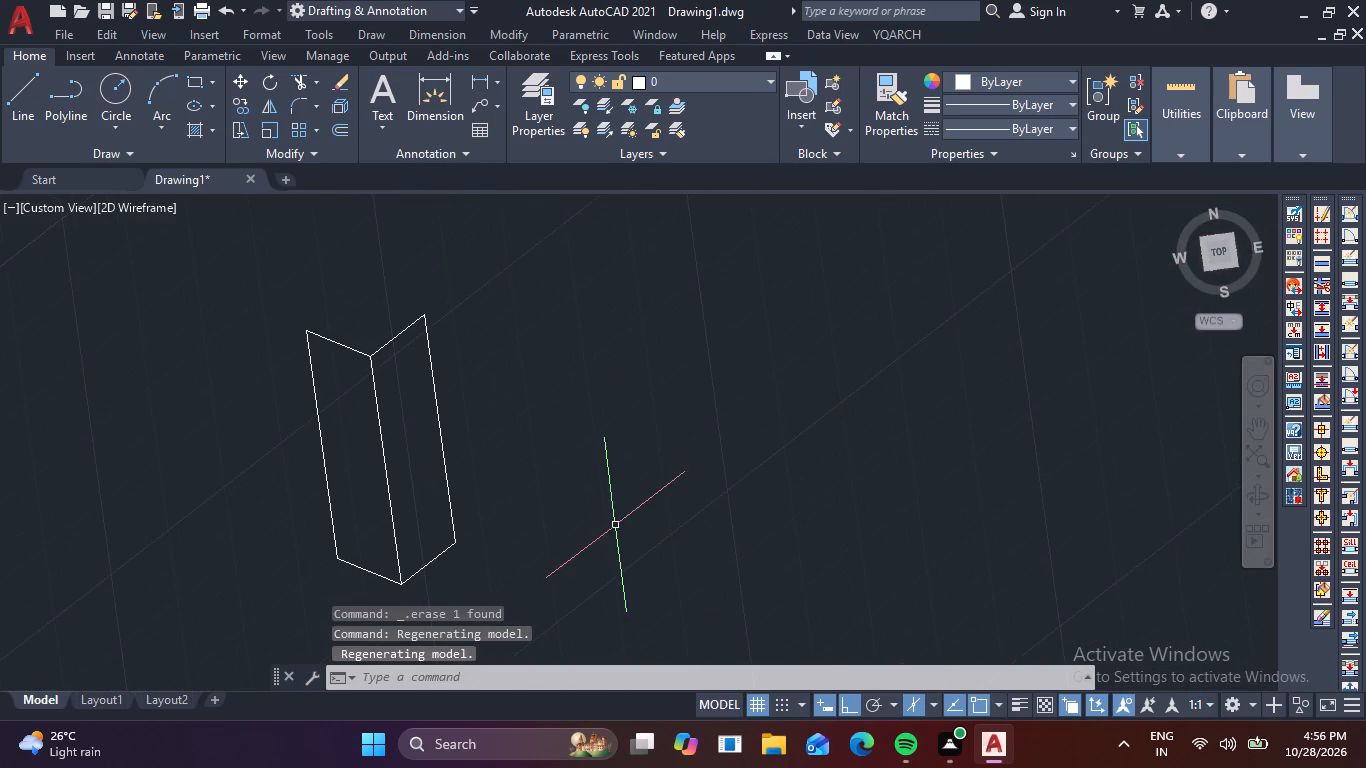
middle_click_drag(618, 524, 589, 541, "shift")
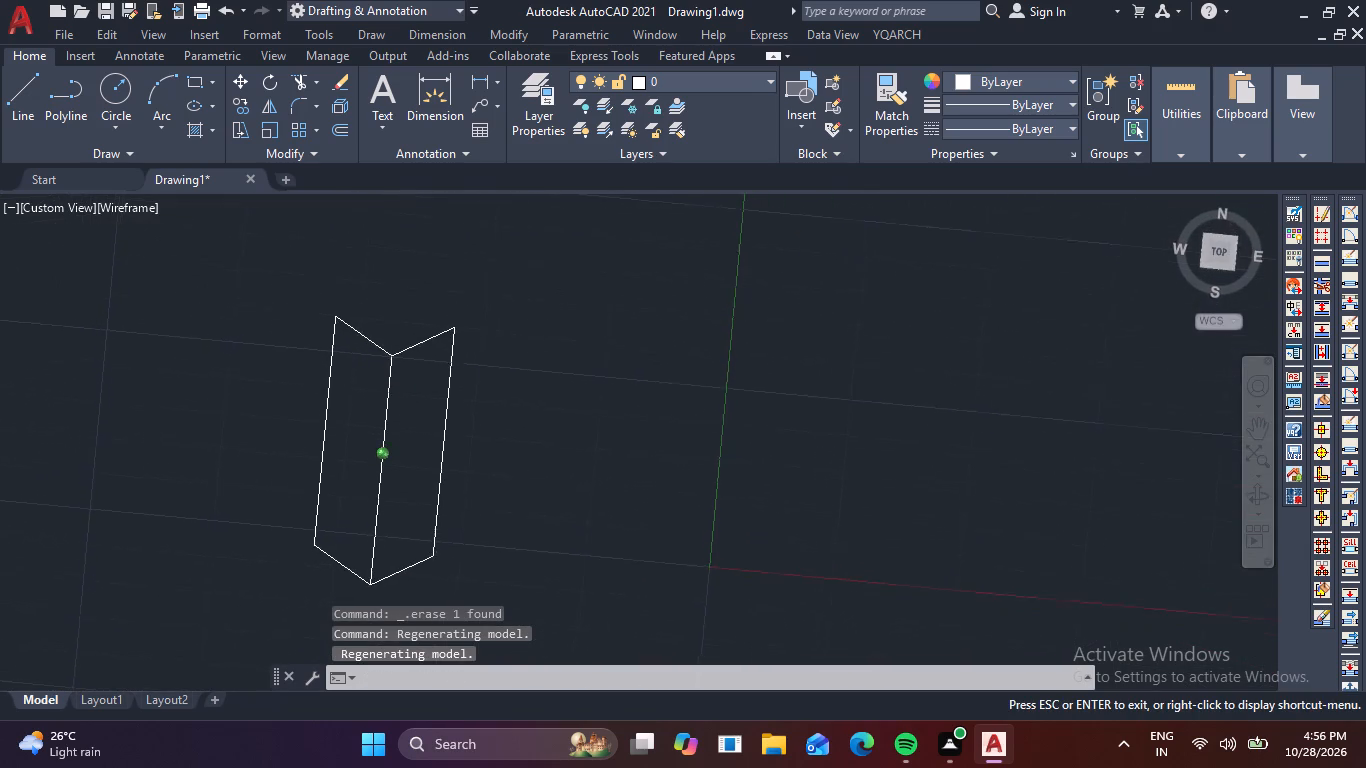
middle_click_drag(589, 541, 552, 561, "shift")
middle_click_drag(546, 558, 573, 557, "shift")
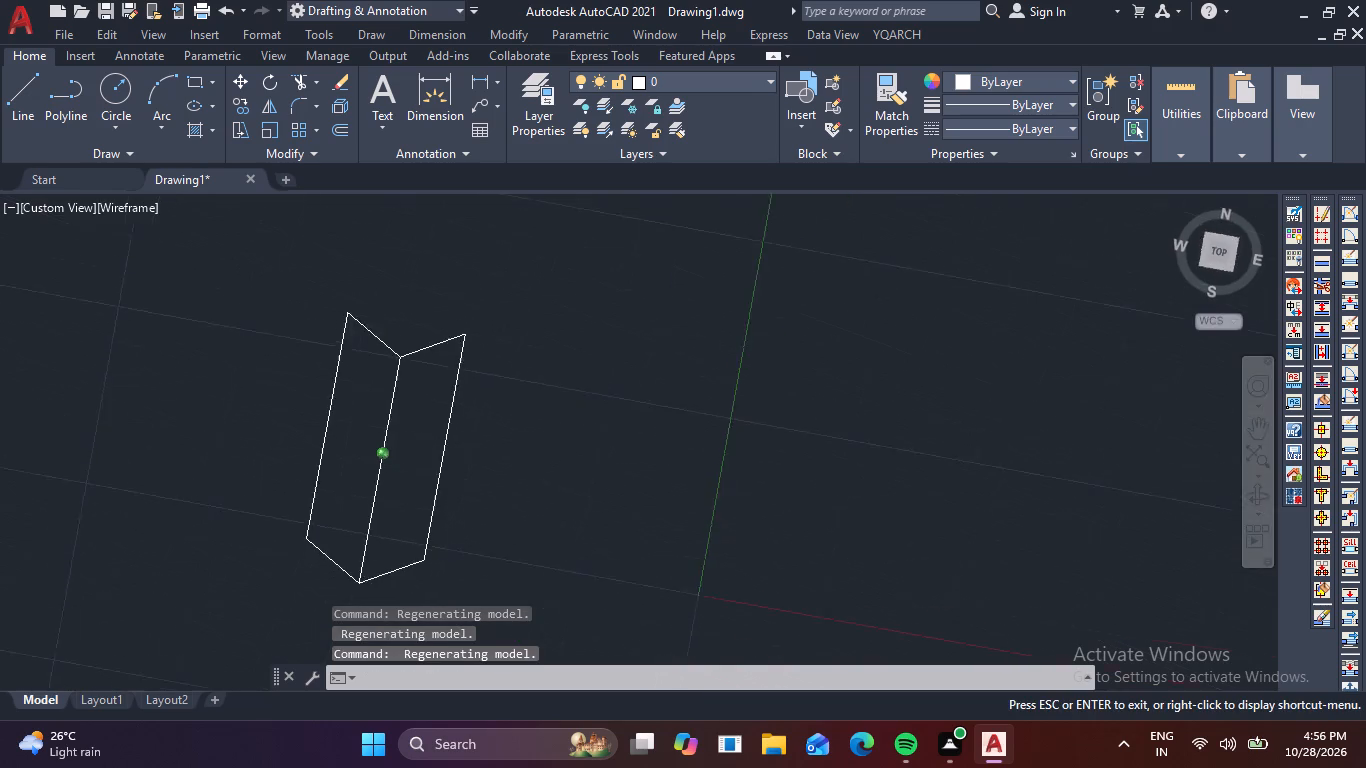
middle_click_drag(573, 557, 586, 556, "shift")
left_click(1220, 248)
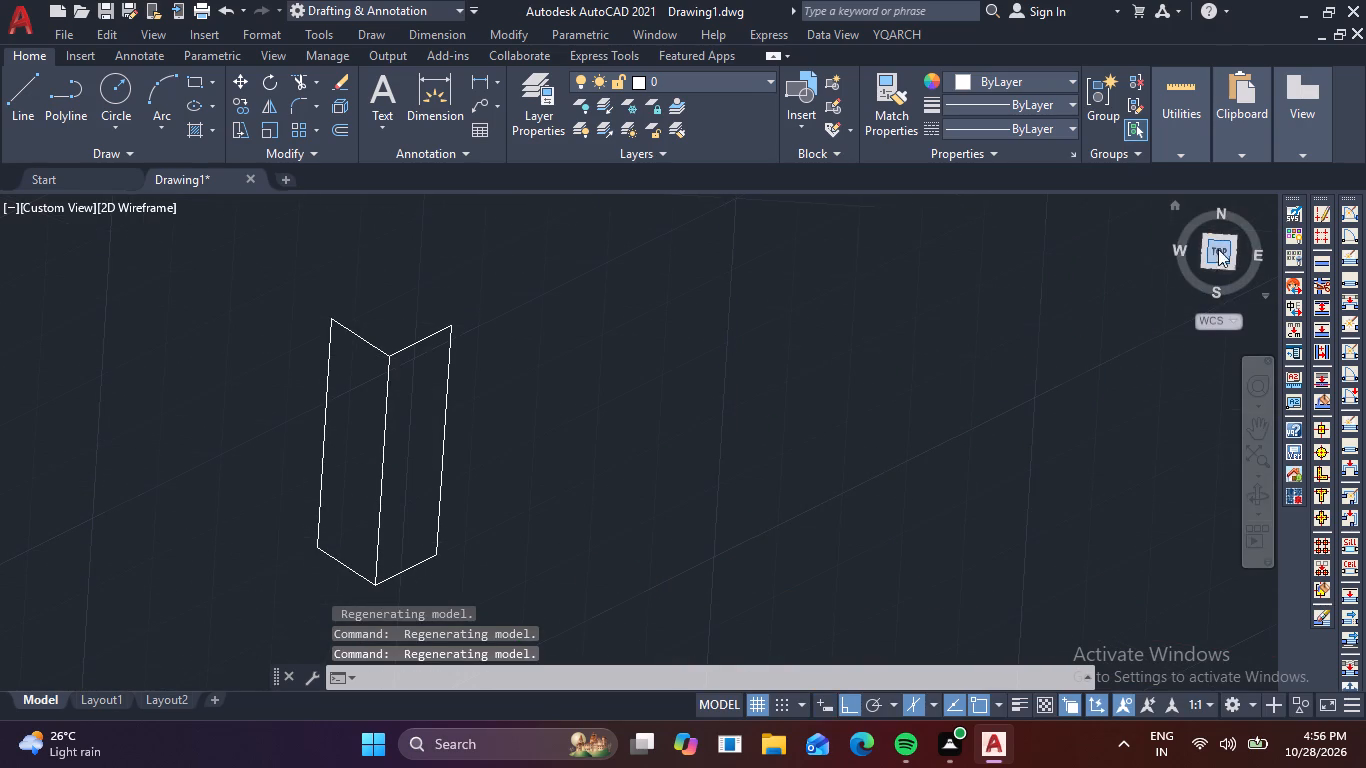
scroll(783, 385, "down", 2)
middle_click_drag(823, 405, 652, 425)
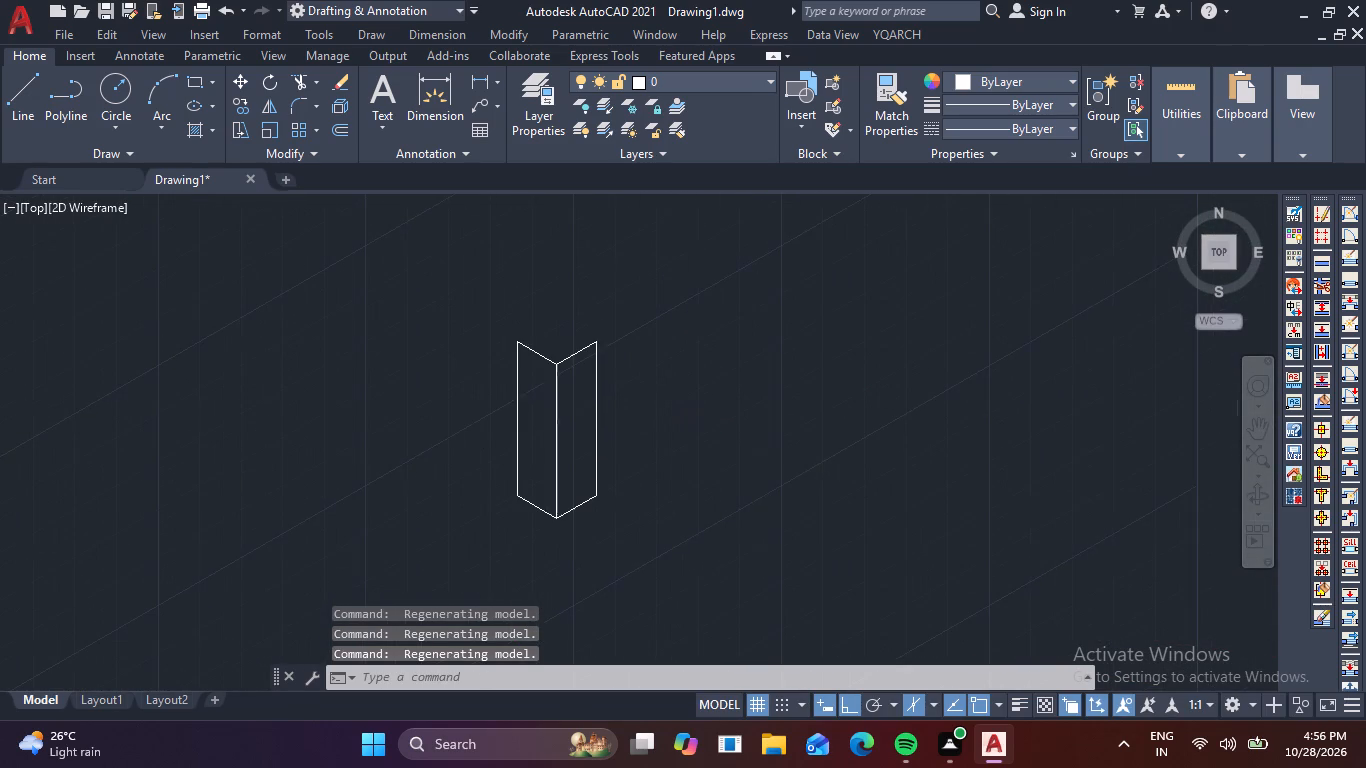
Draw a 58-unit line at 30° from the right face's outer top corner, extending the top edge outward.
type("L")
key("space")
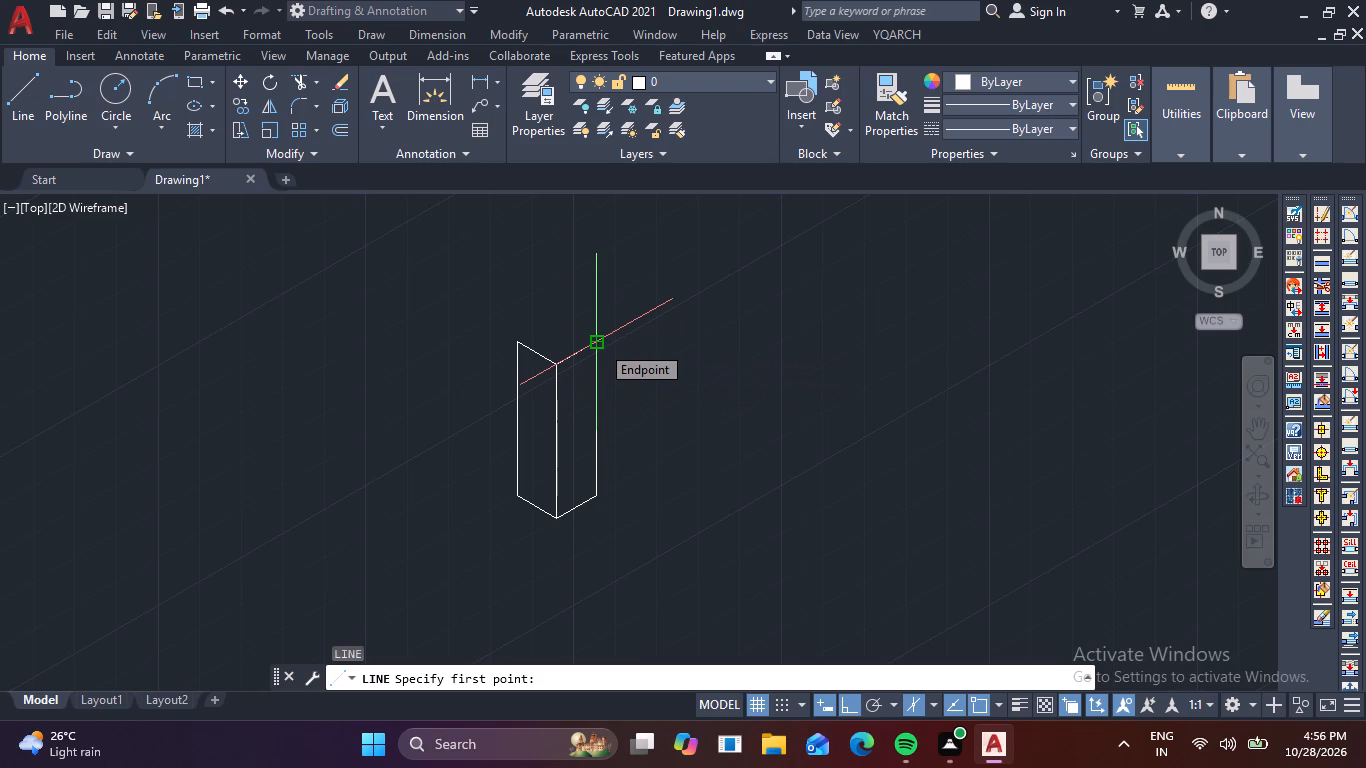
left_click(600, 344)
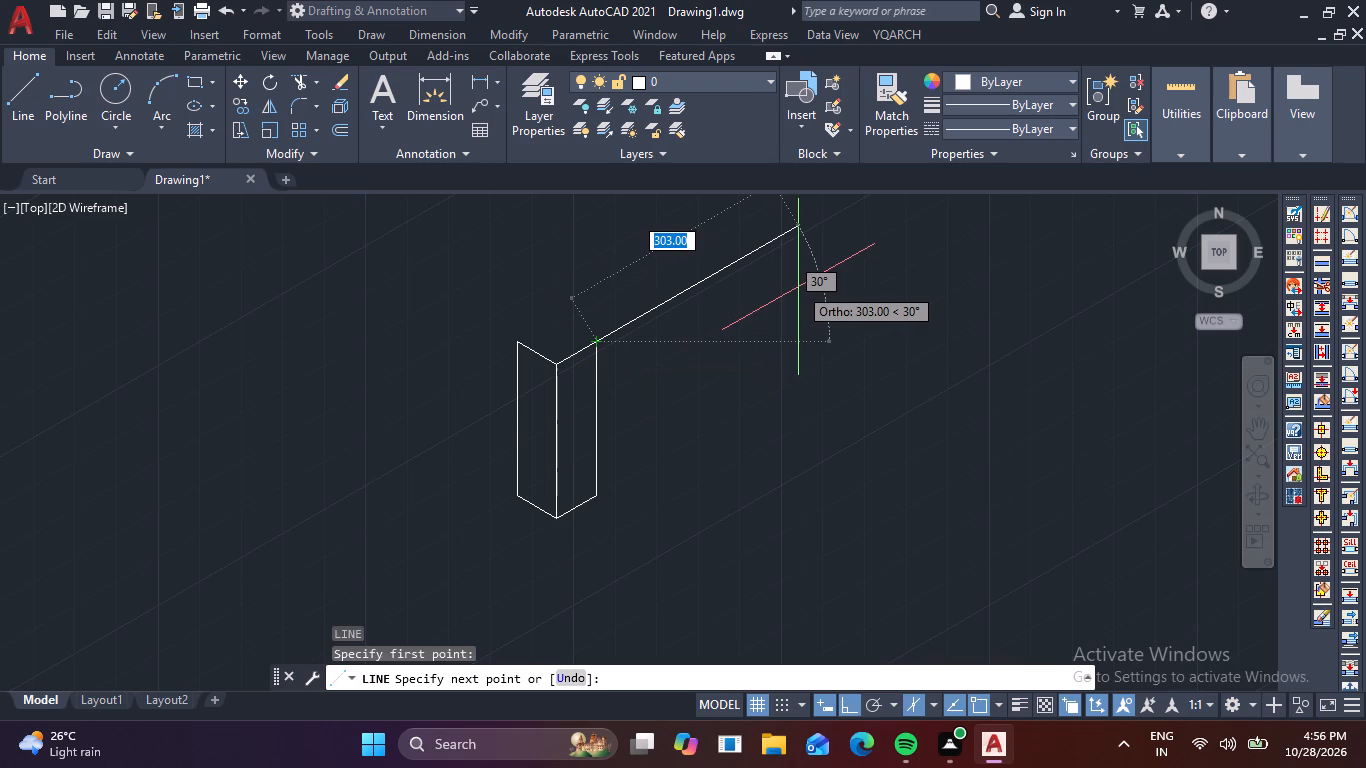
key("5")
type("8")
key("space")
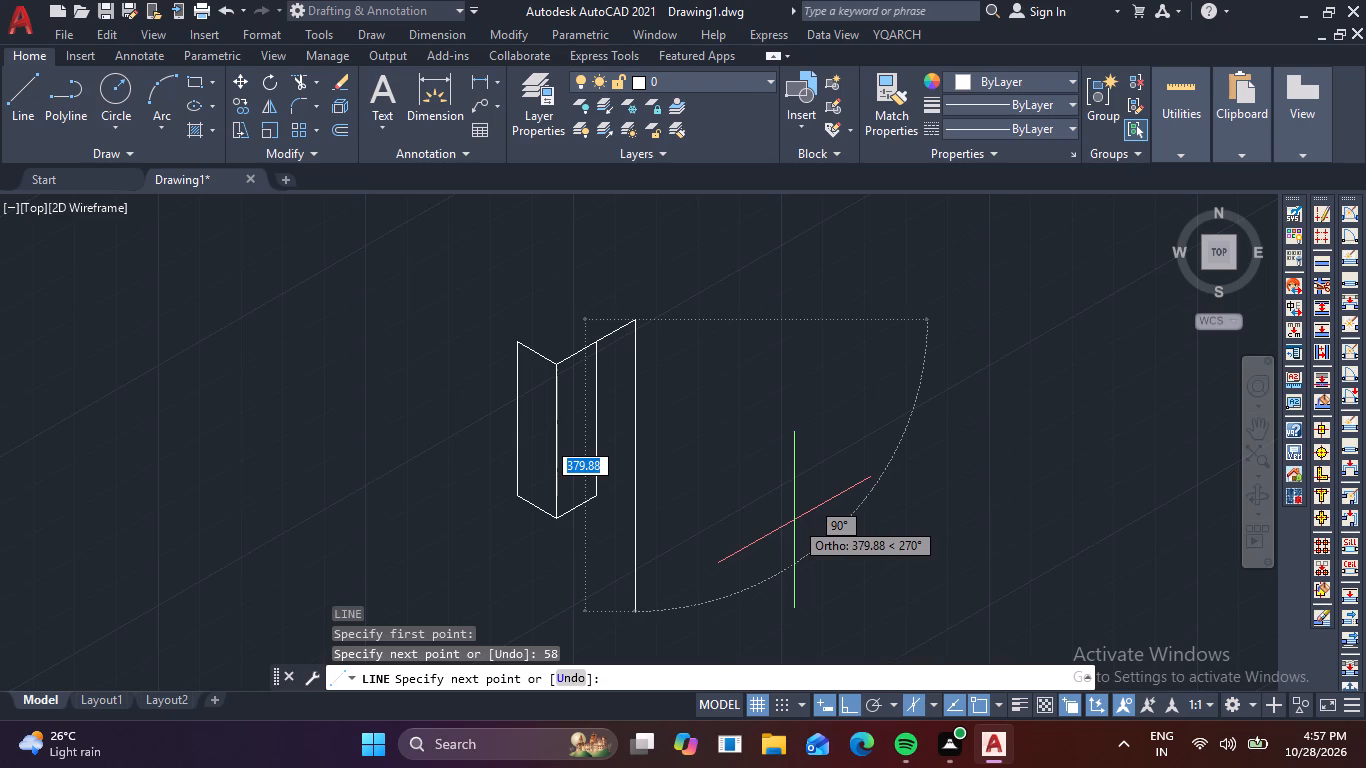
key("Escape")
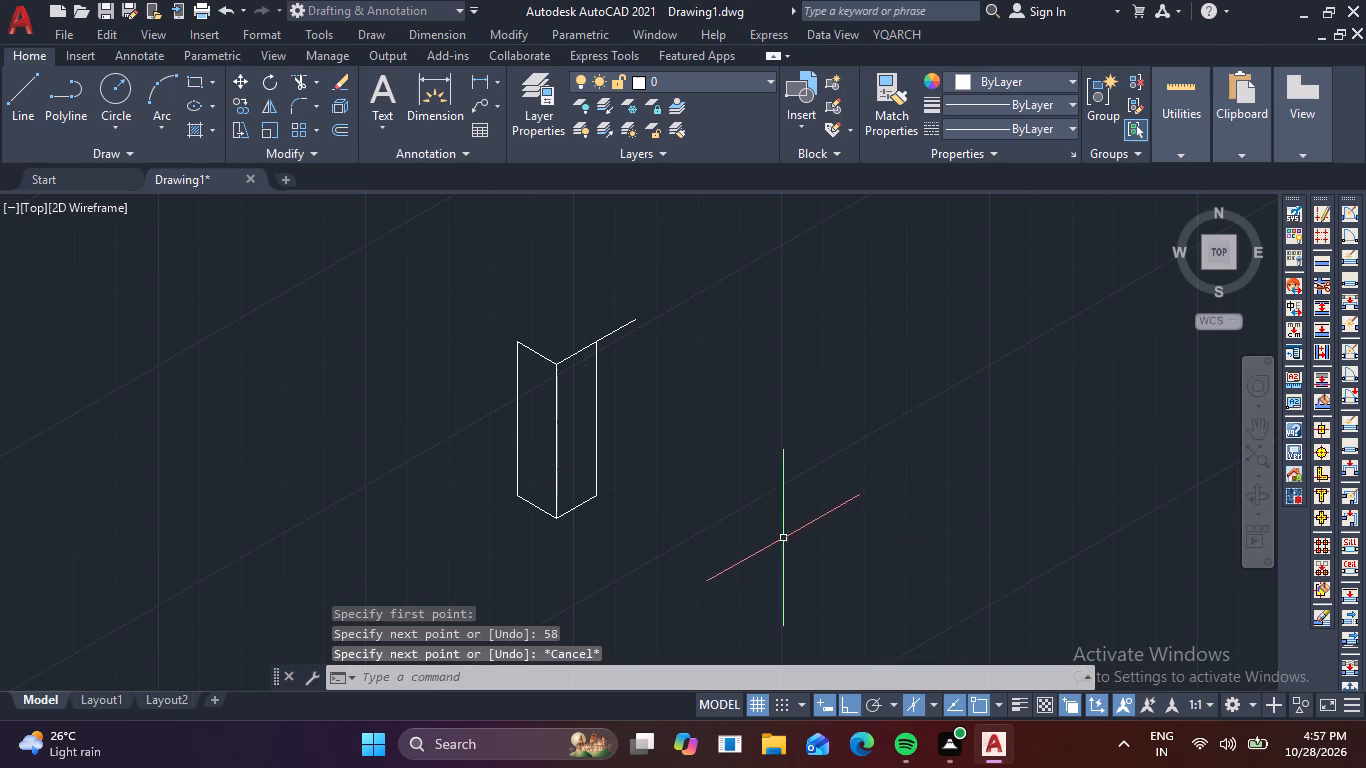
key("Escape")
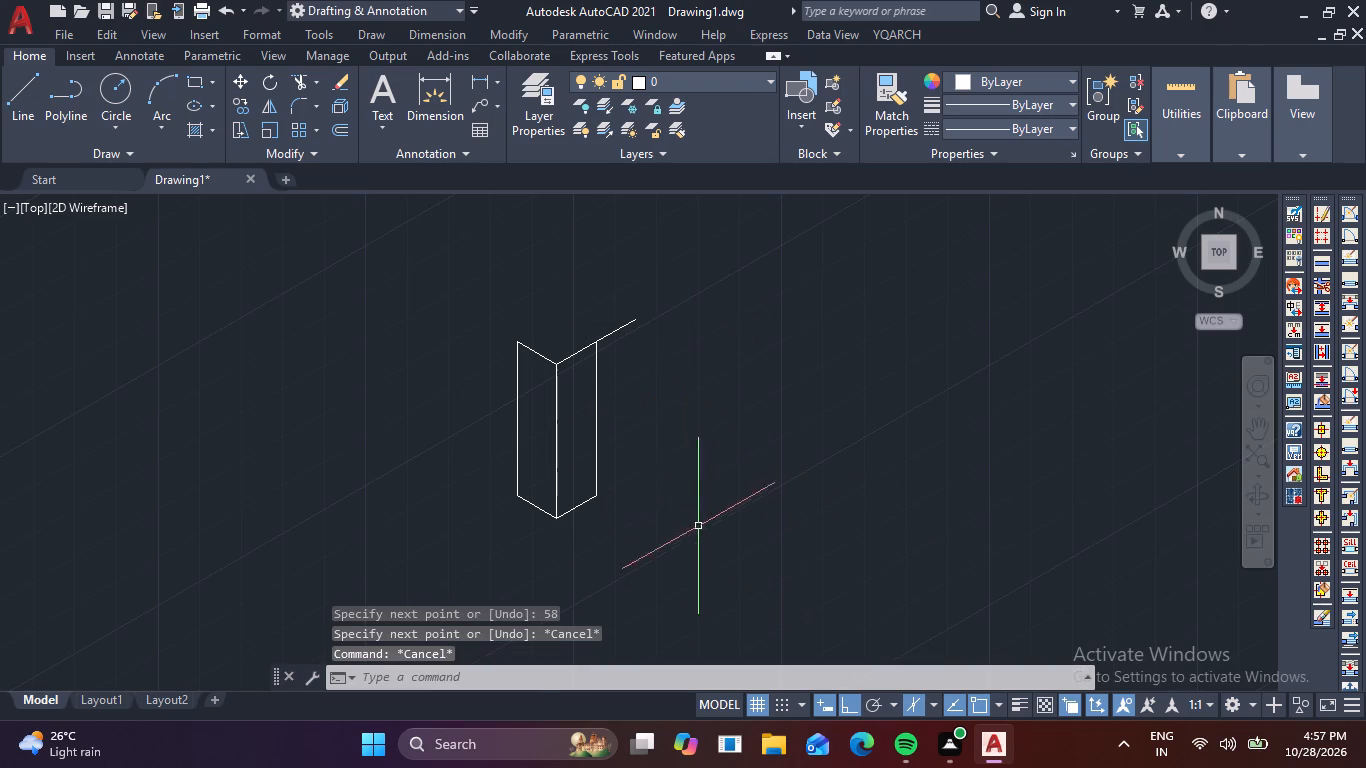
Erase all the linework of the isometric box, including the extension line at its top.
left_click(662, 569)
left_click(464, 281)
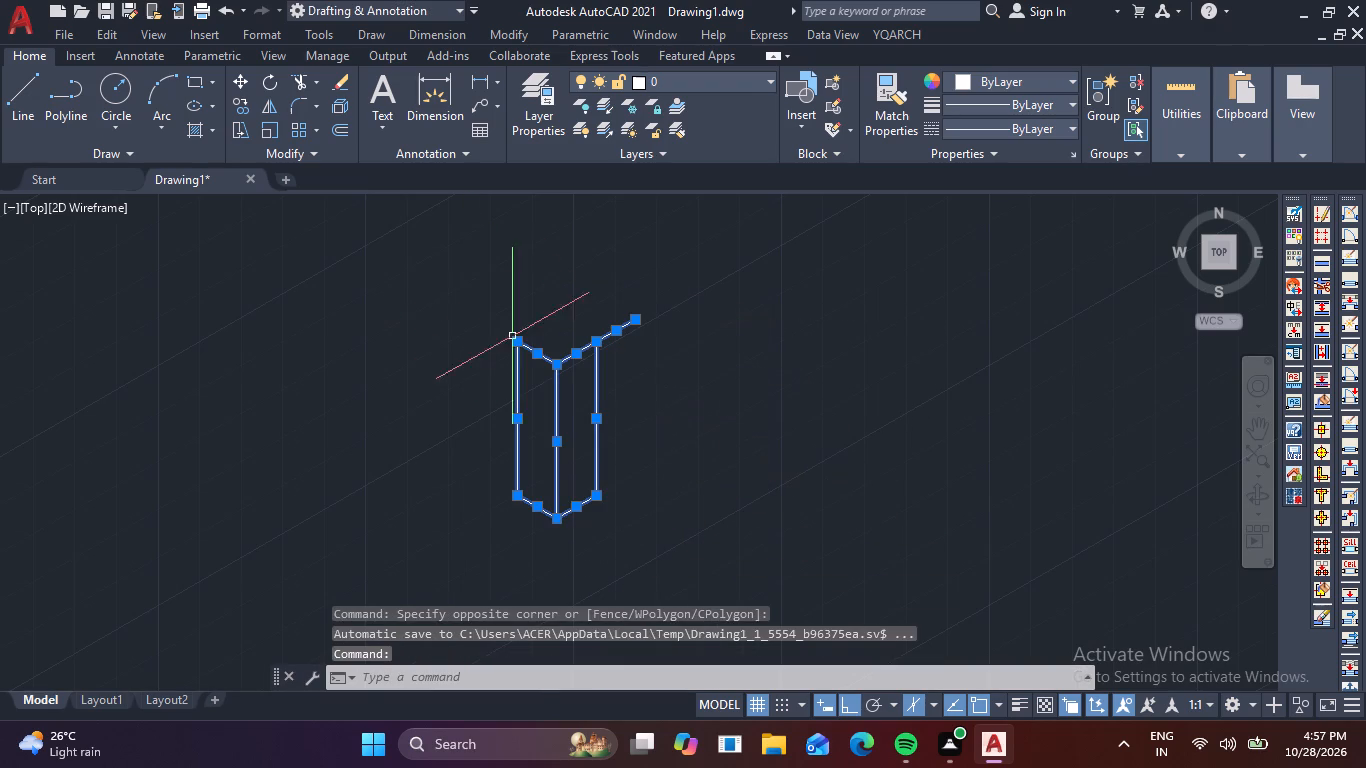
key("Delete")
middle_click_drag(675, 540, 605, 376)
scroll(591, 386, "down", 3)
scroll(653, 451, "down", 3)
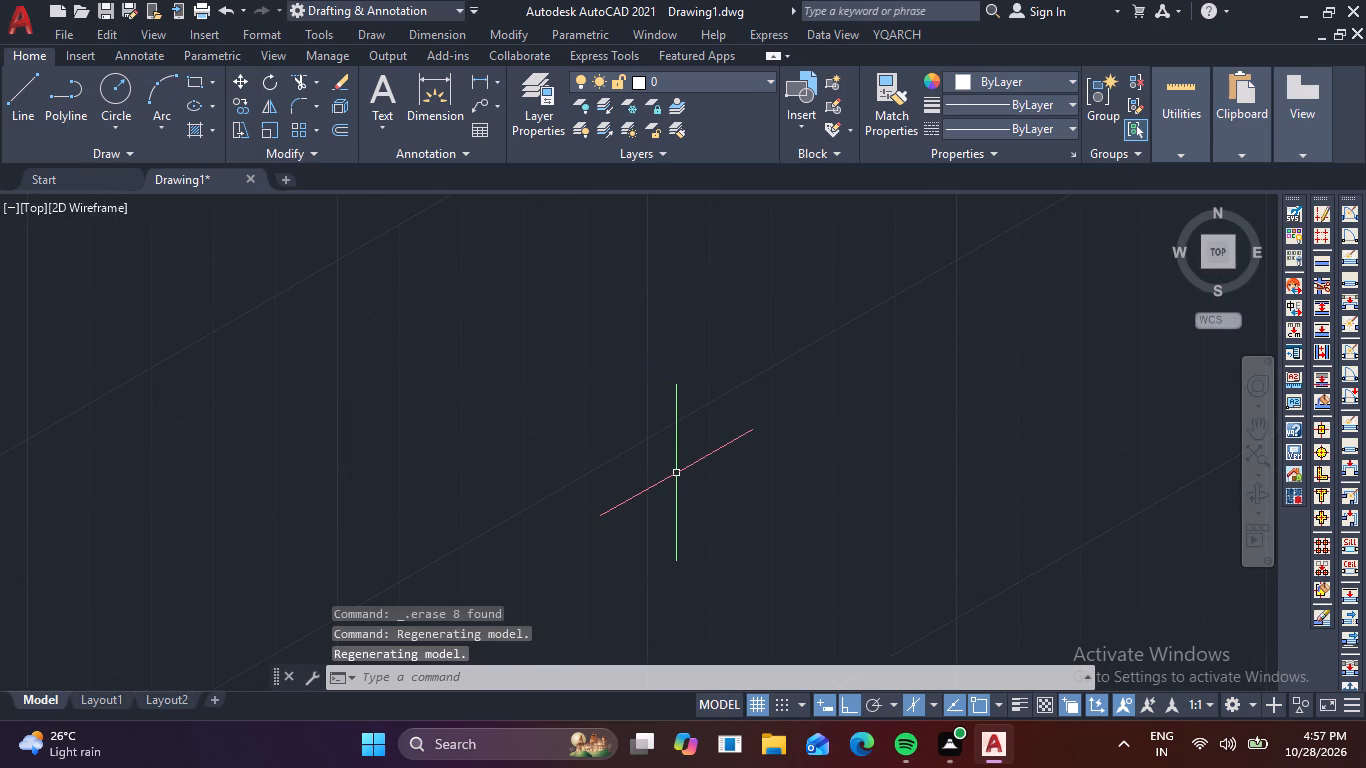
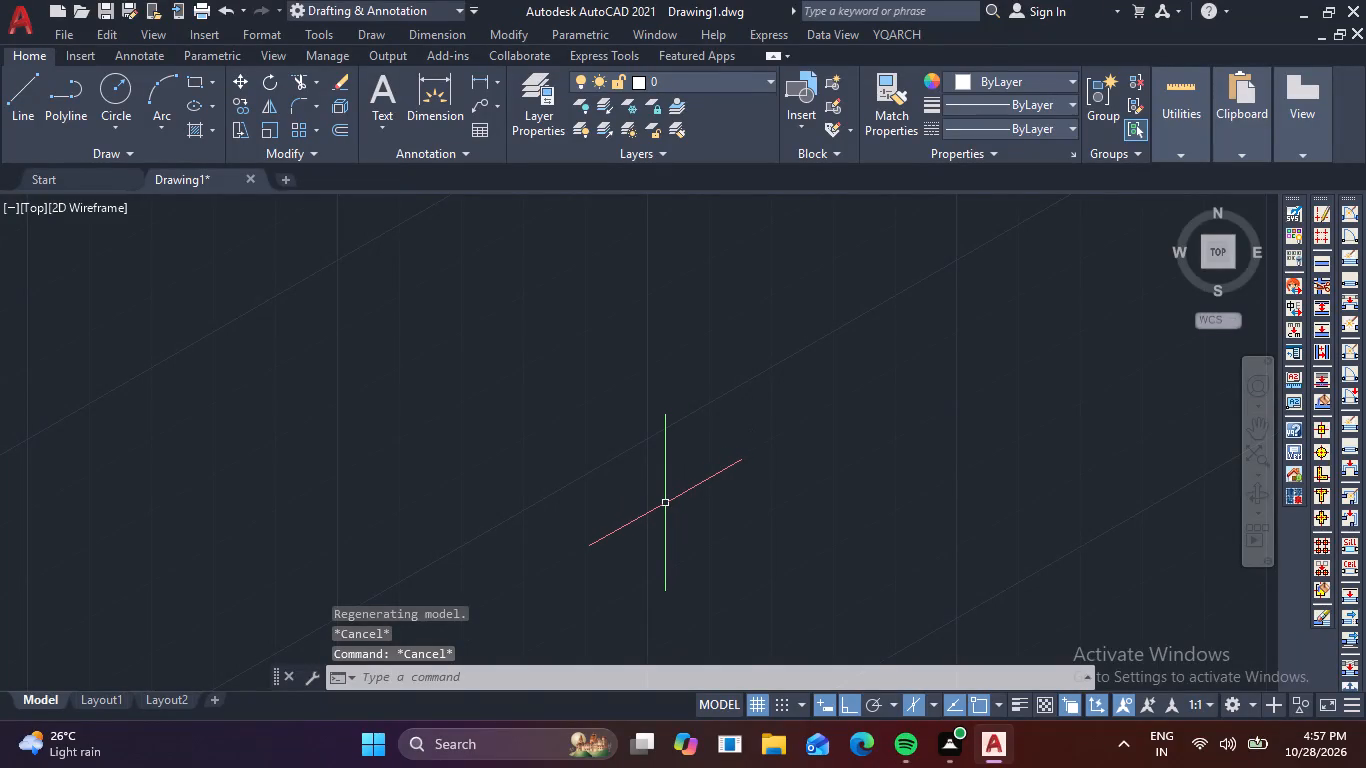
Draw a closed isometric face on the left isoplane from a freehand point, 60 units along 330° and 85 units high.
type("L")
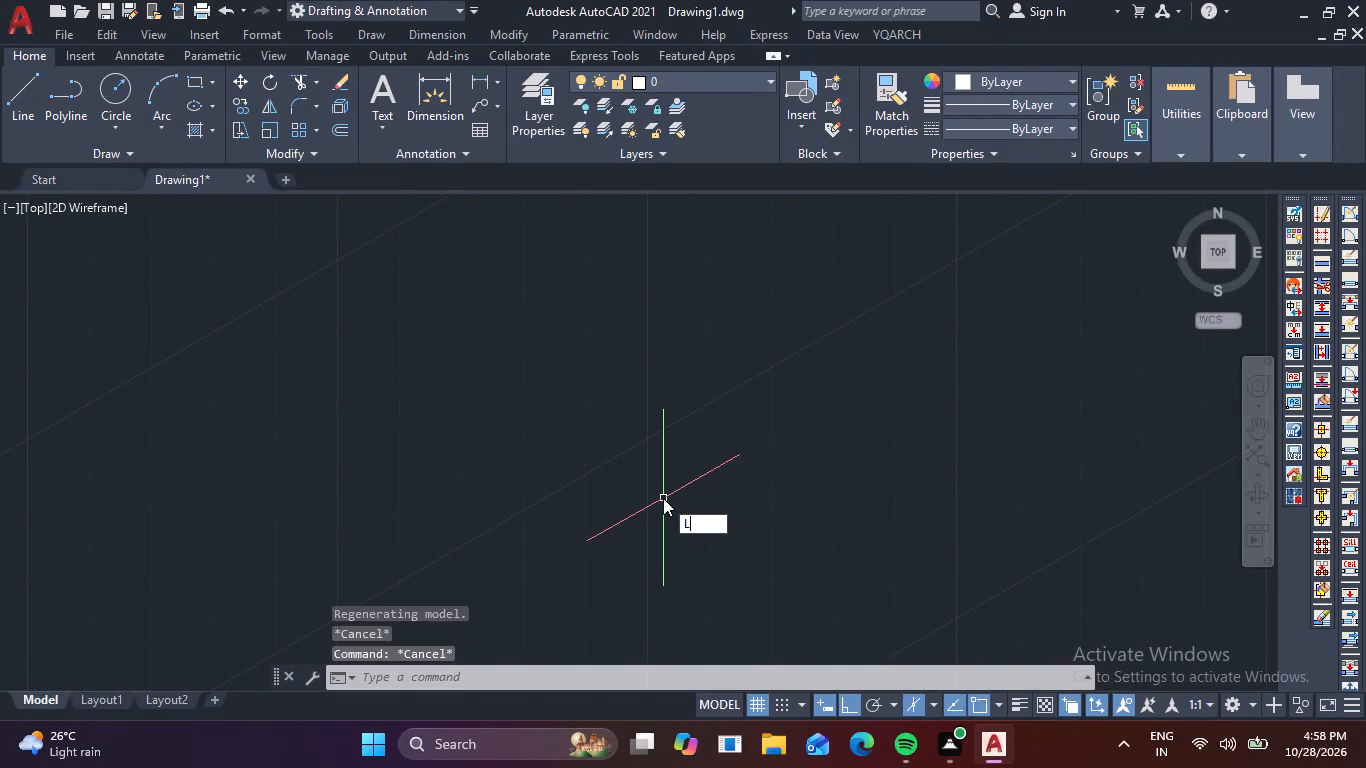
key("space")
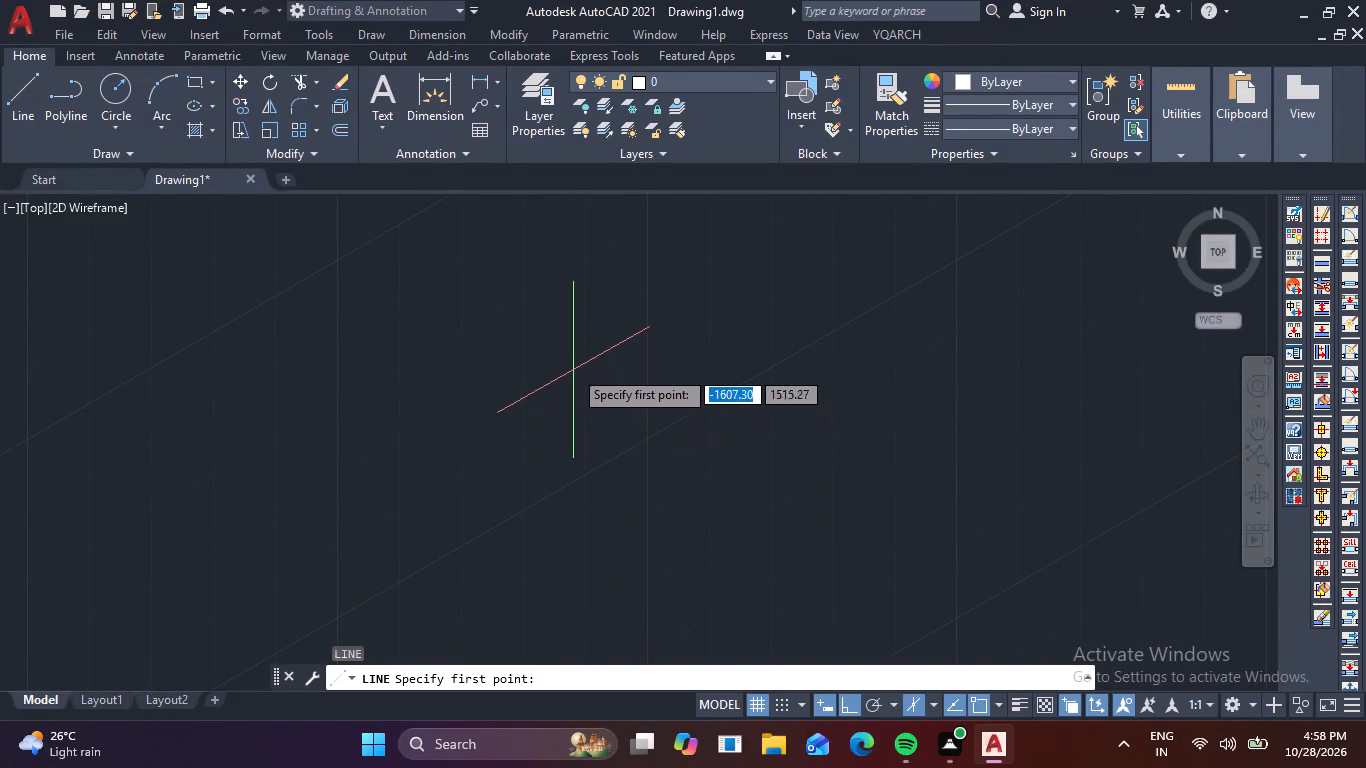
left_click(561, 356)
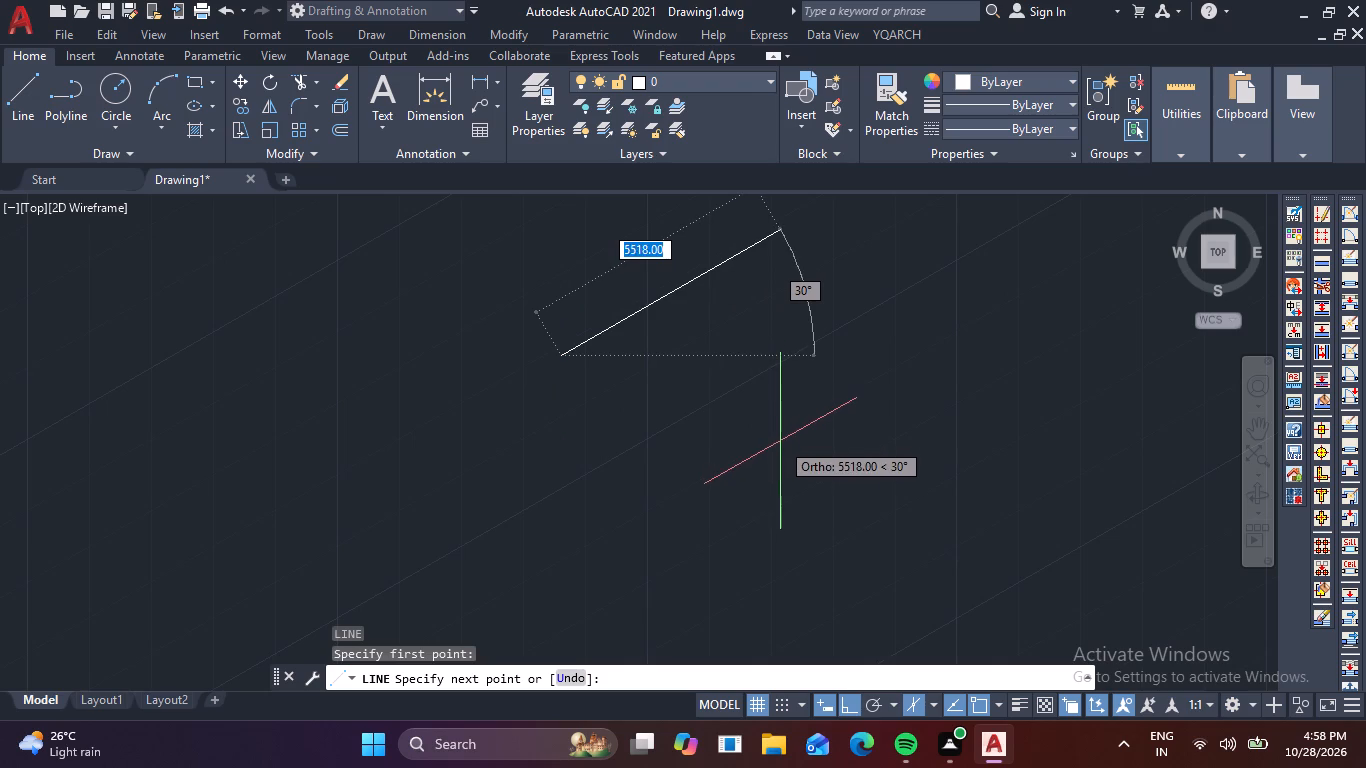
key("F5")
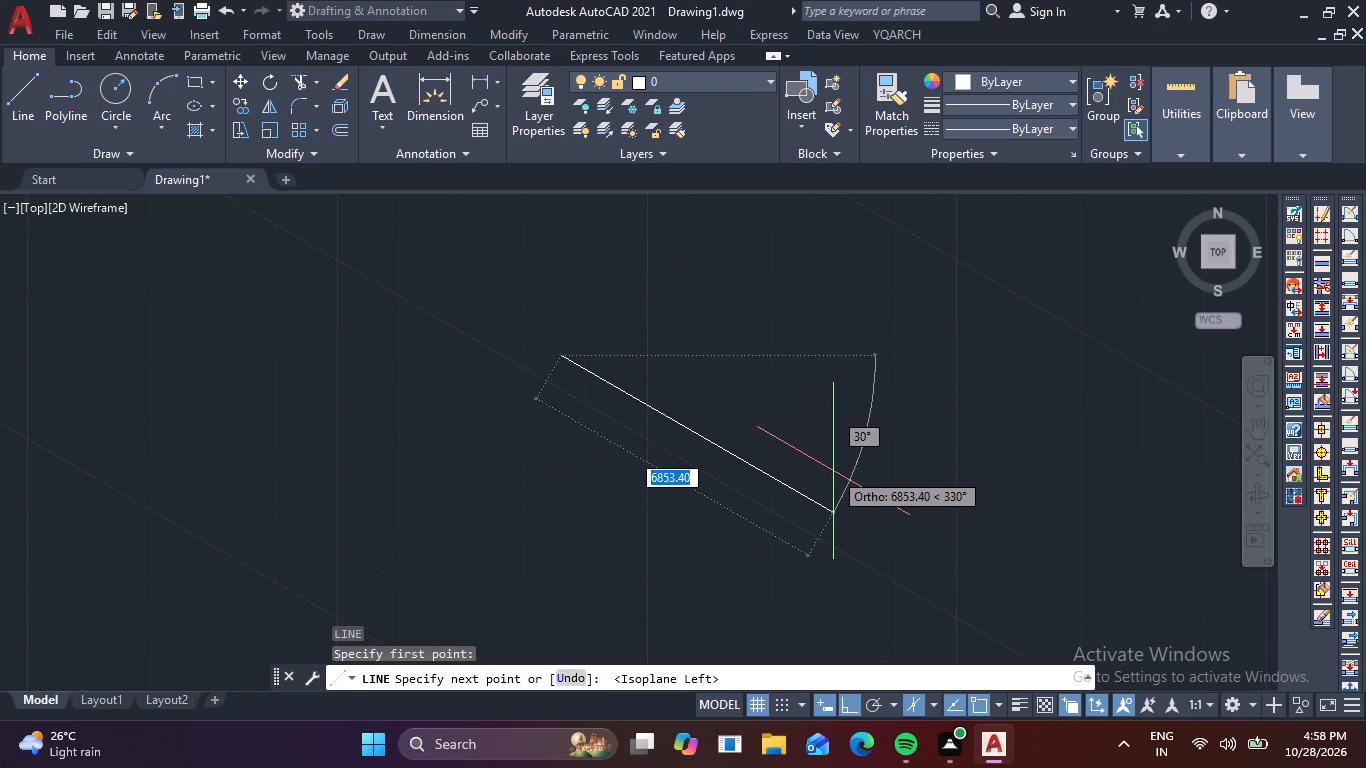
type("60")
key("Return")
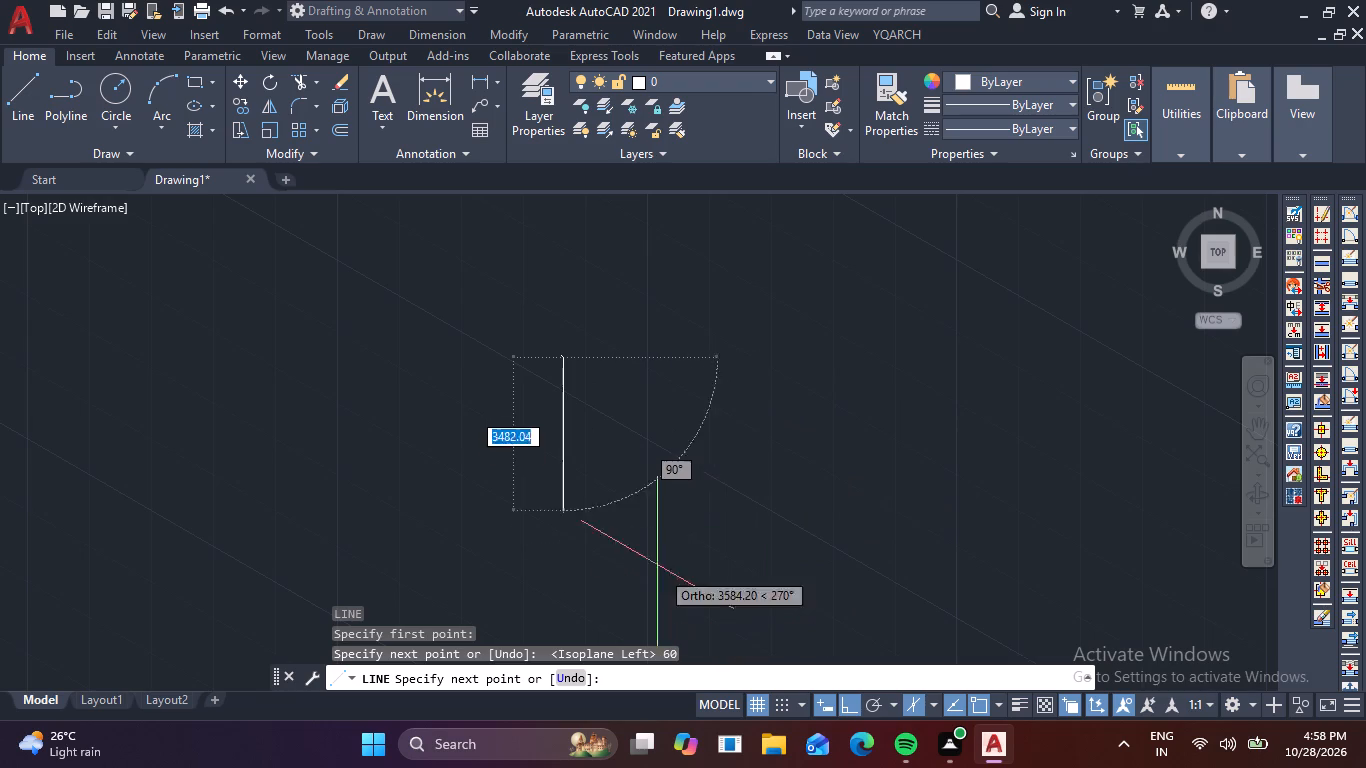
scroll(569, 389, "up", 4)
middle_click_drag(570, 404, 626, 712)
scroll(534, 526, "up", 3)
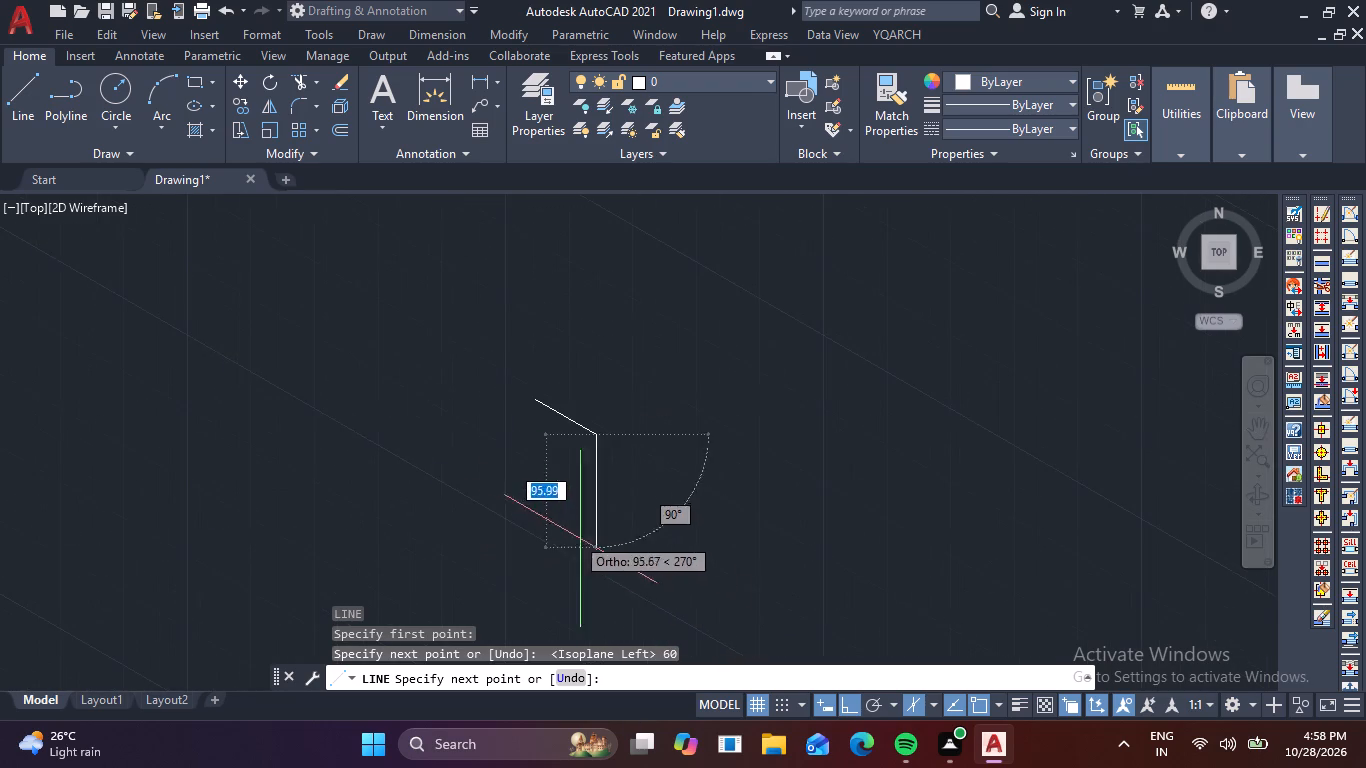
middle_click_drag(642, 573, 644, 500)
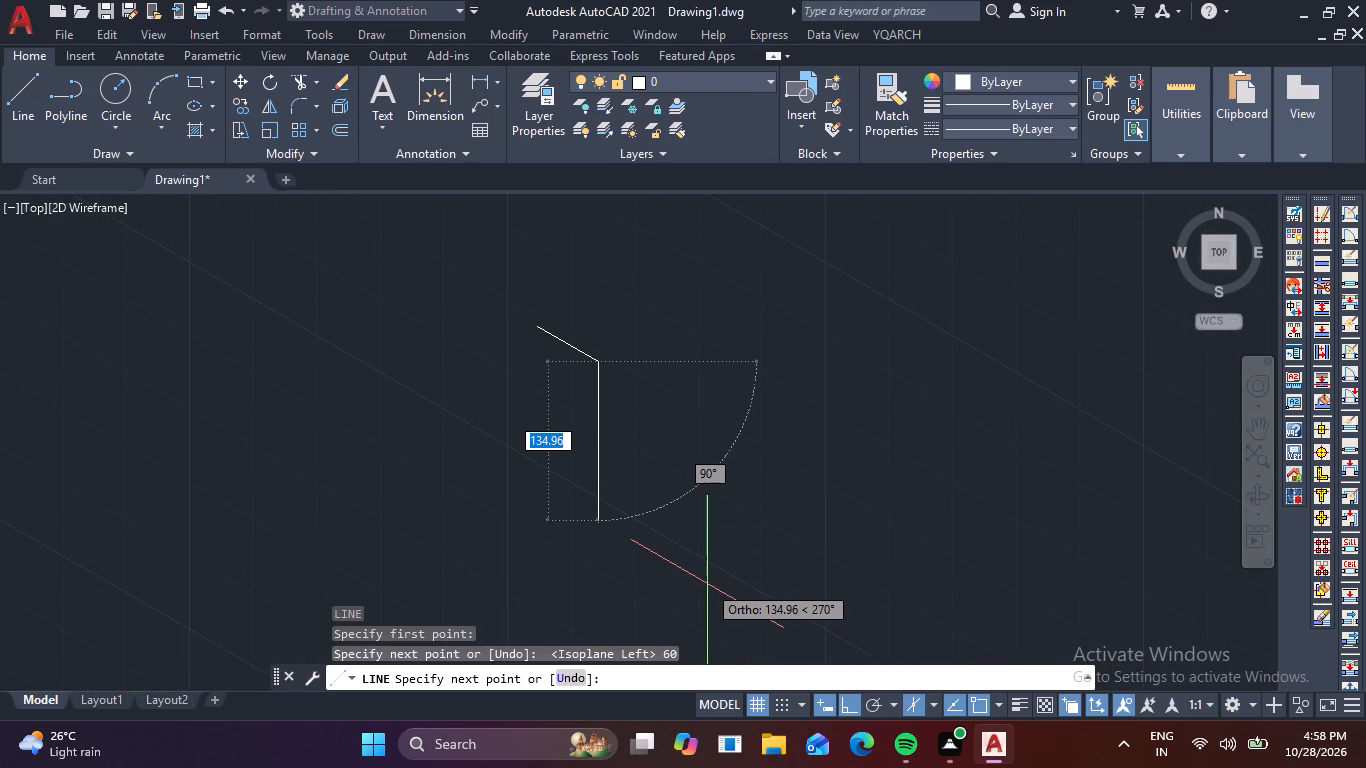
type("85")
key("Return")
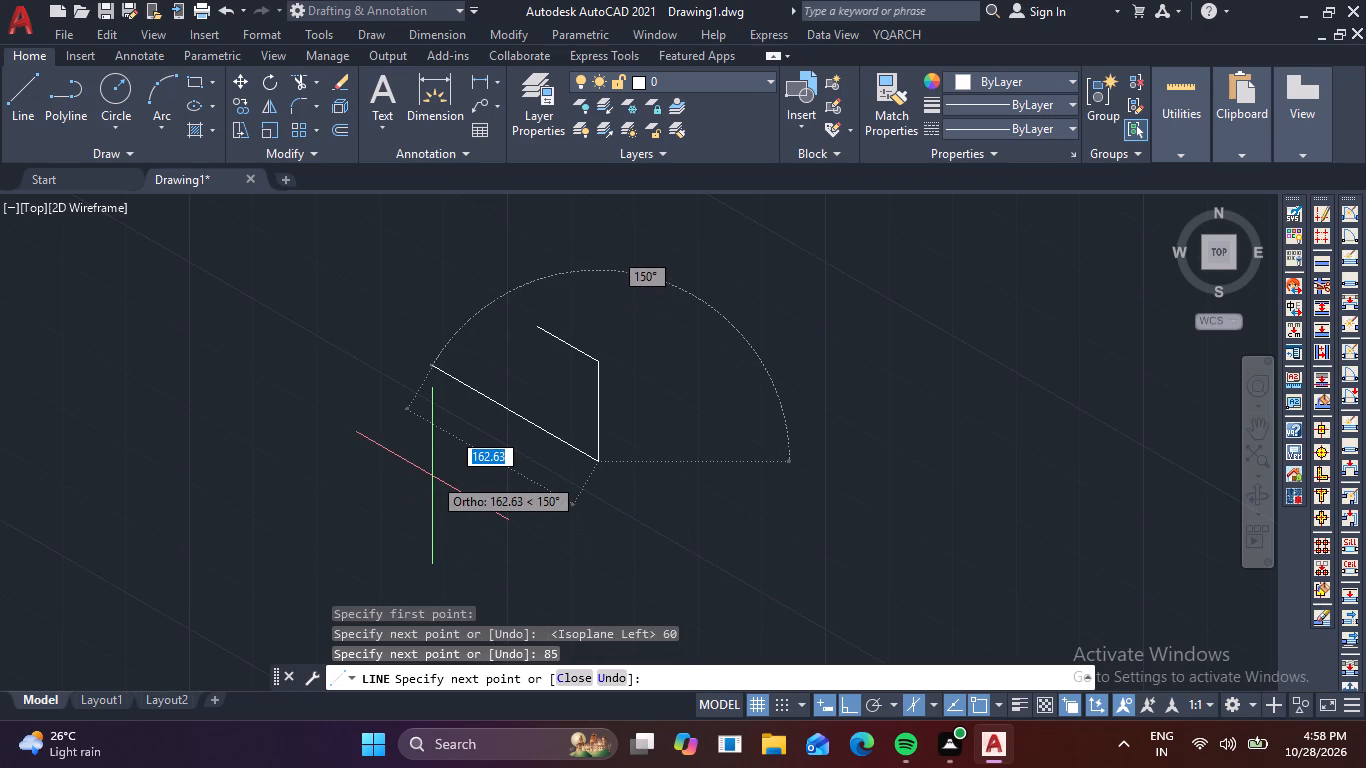
type("60")
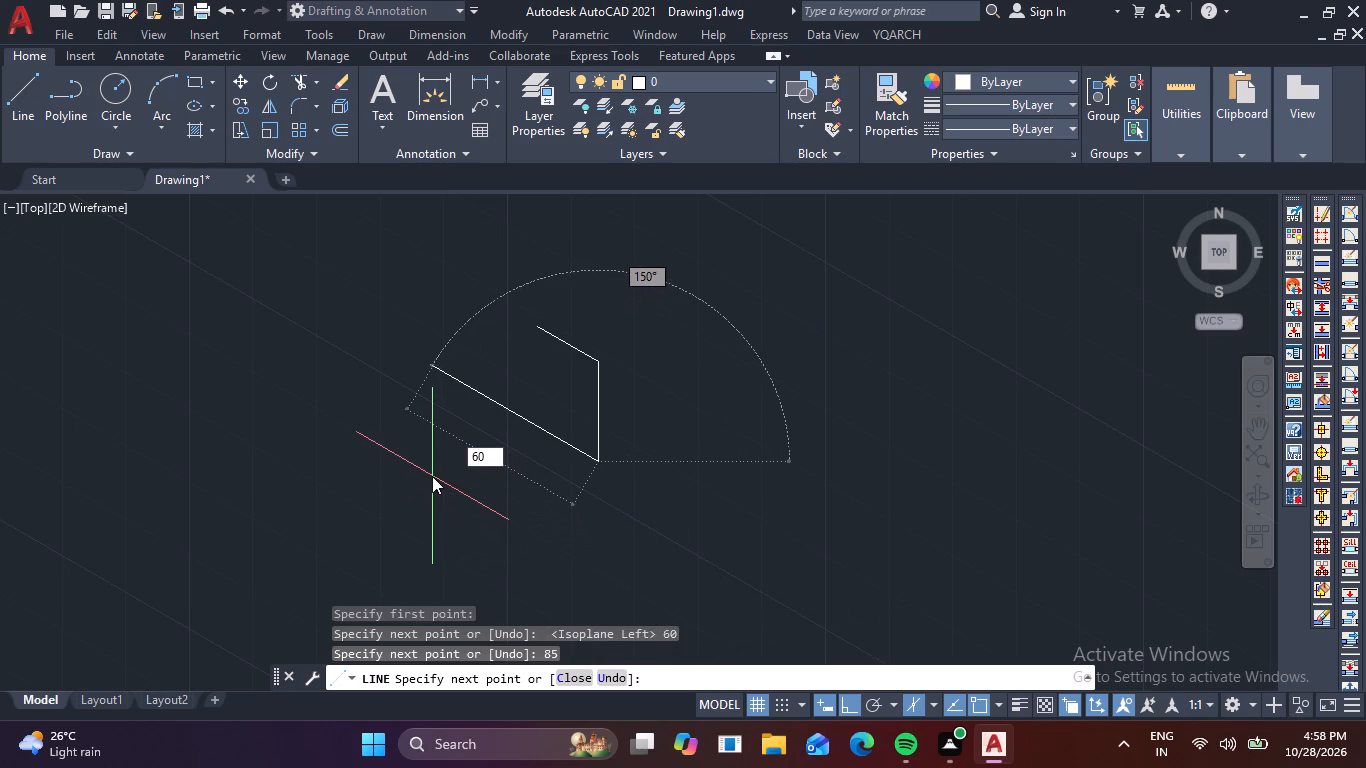
key("Return")
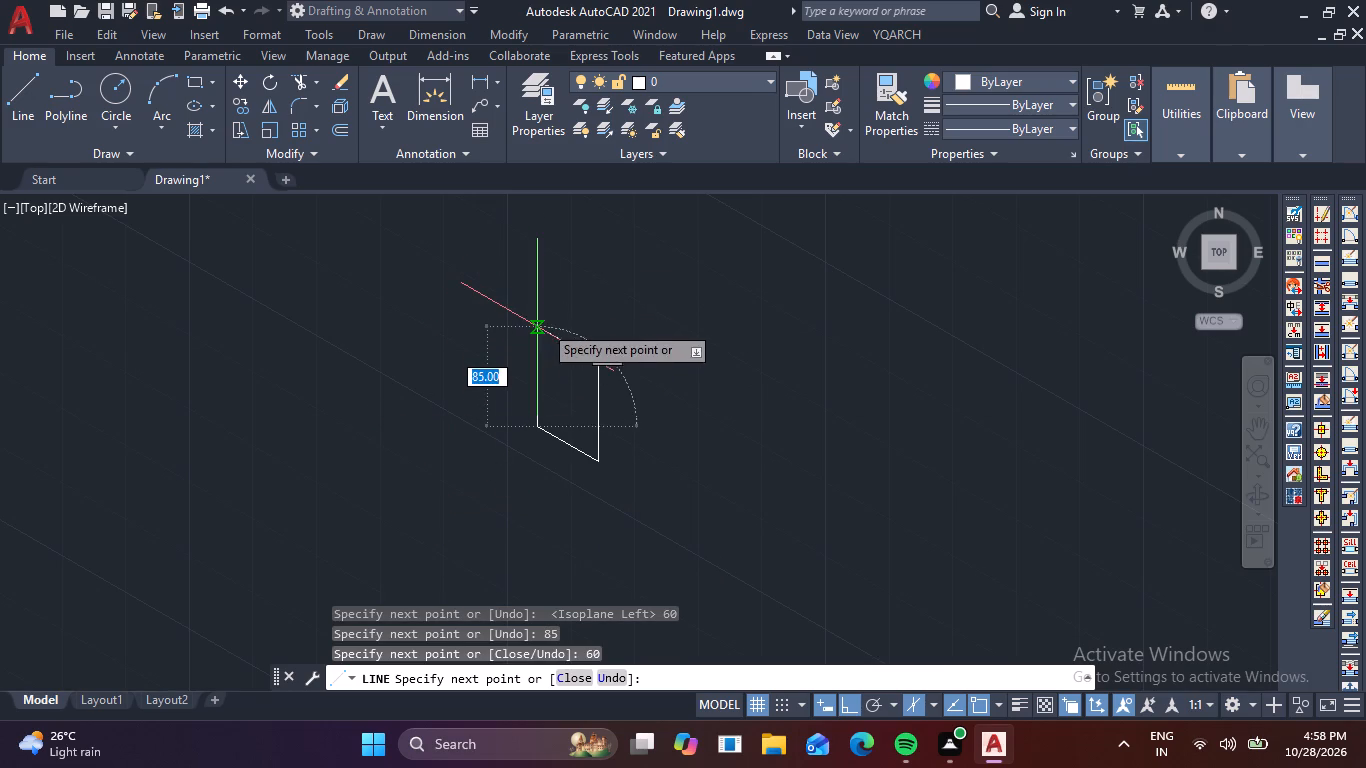
left_click(542, 323)
key("space")
Draw an adjoining face from the left face's lower front corner, 90 units along 30° and 85 units high, closing at the shared edge's top.
key("space")
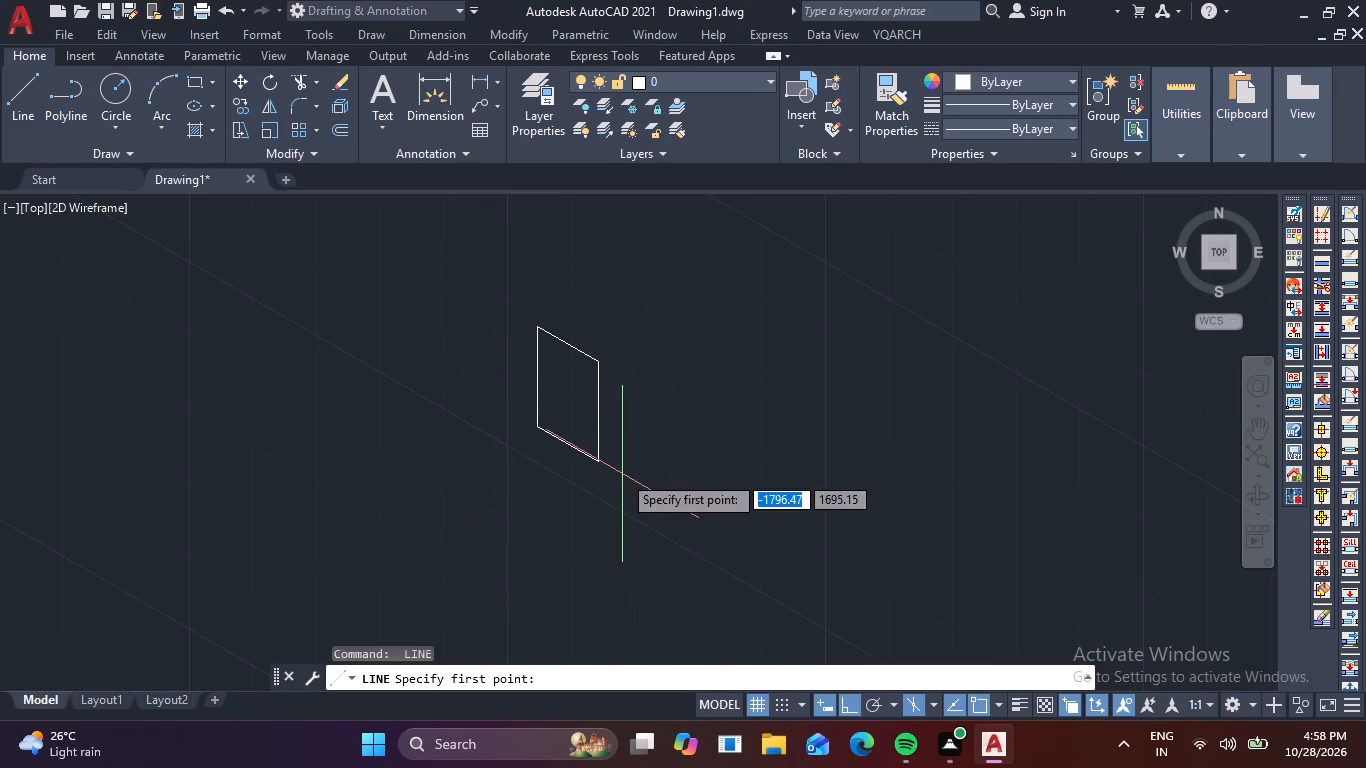
middle_click_drag(707, 480, 594, 532)
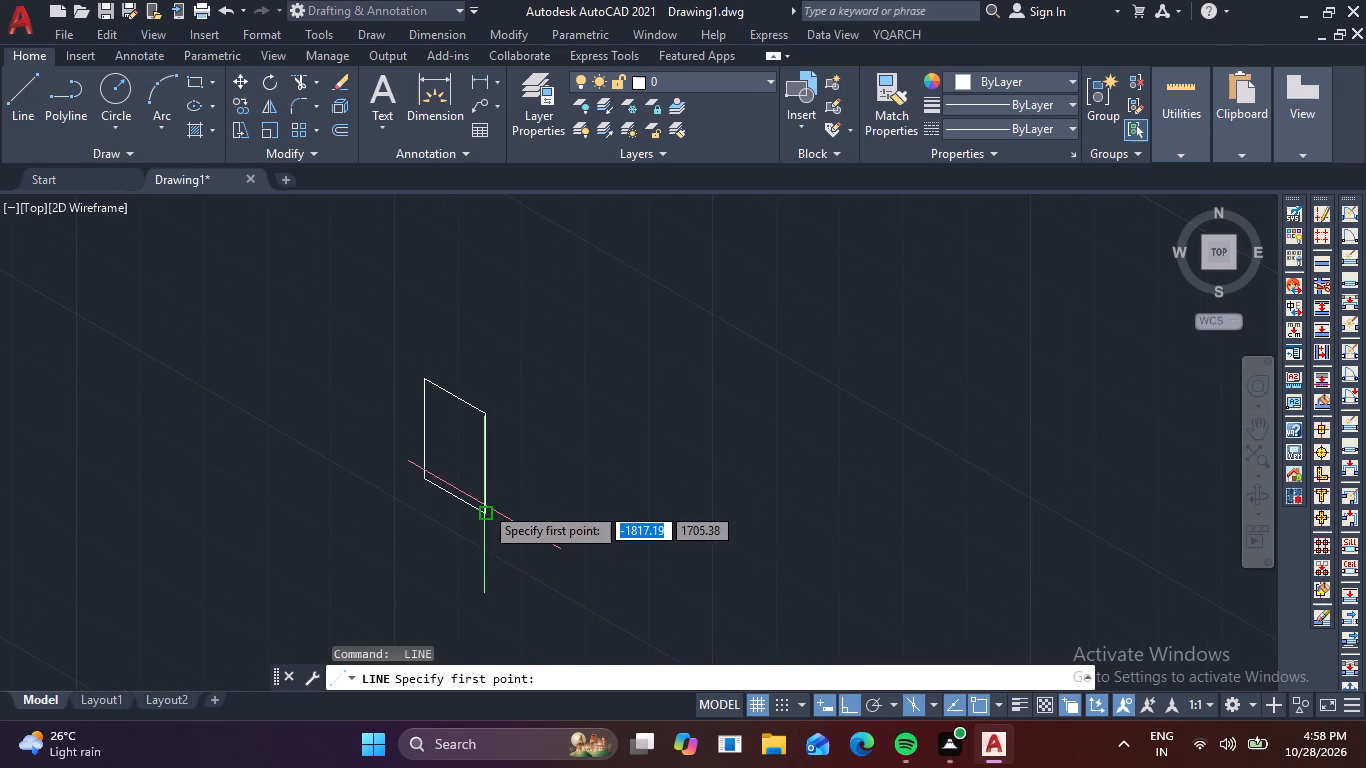
left_click(482, 511)
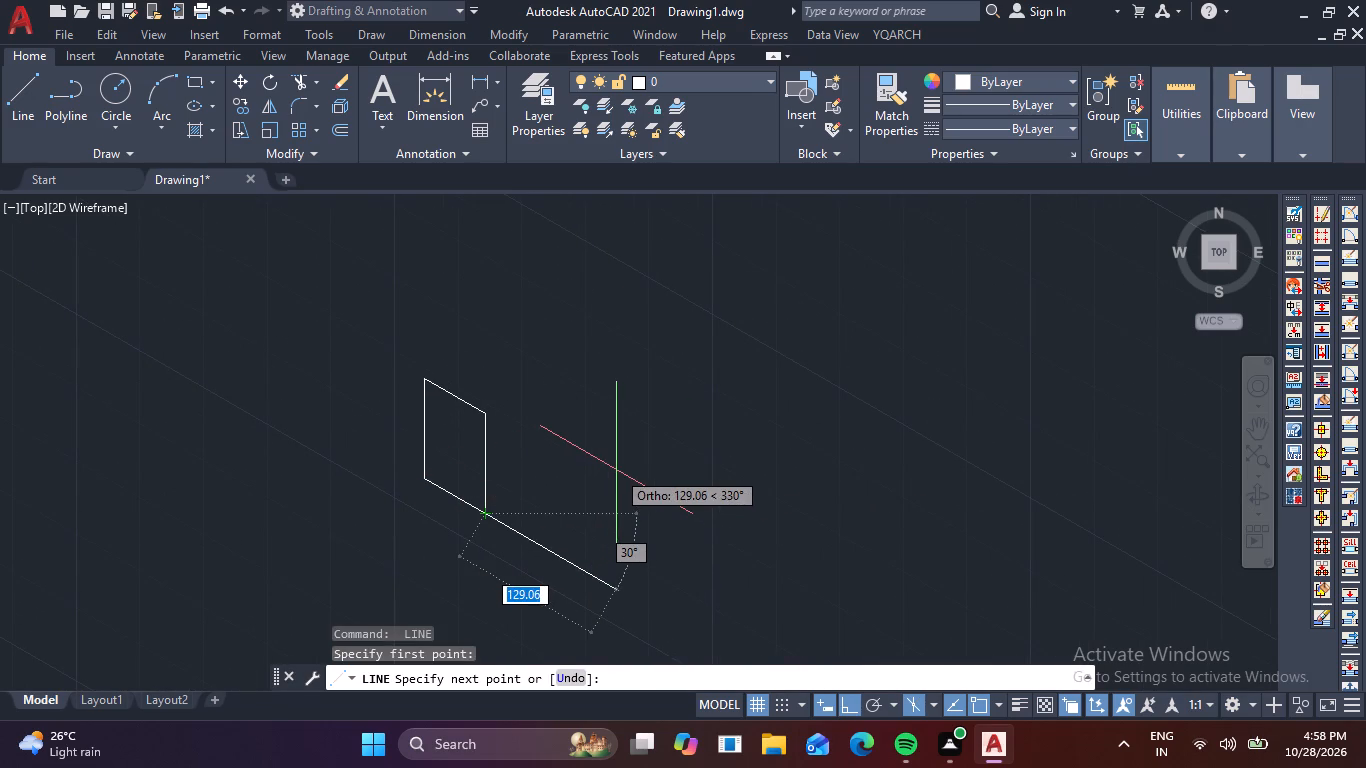
key("F5")
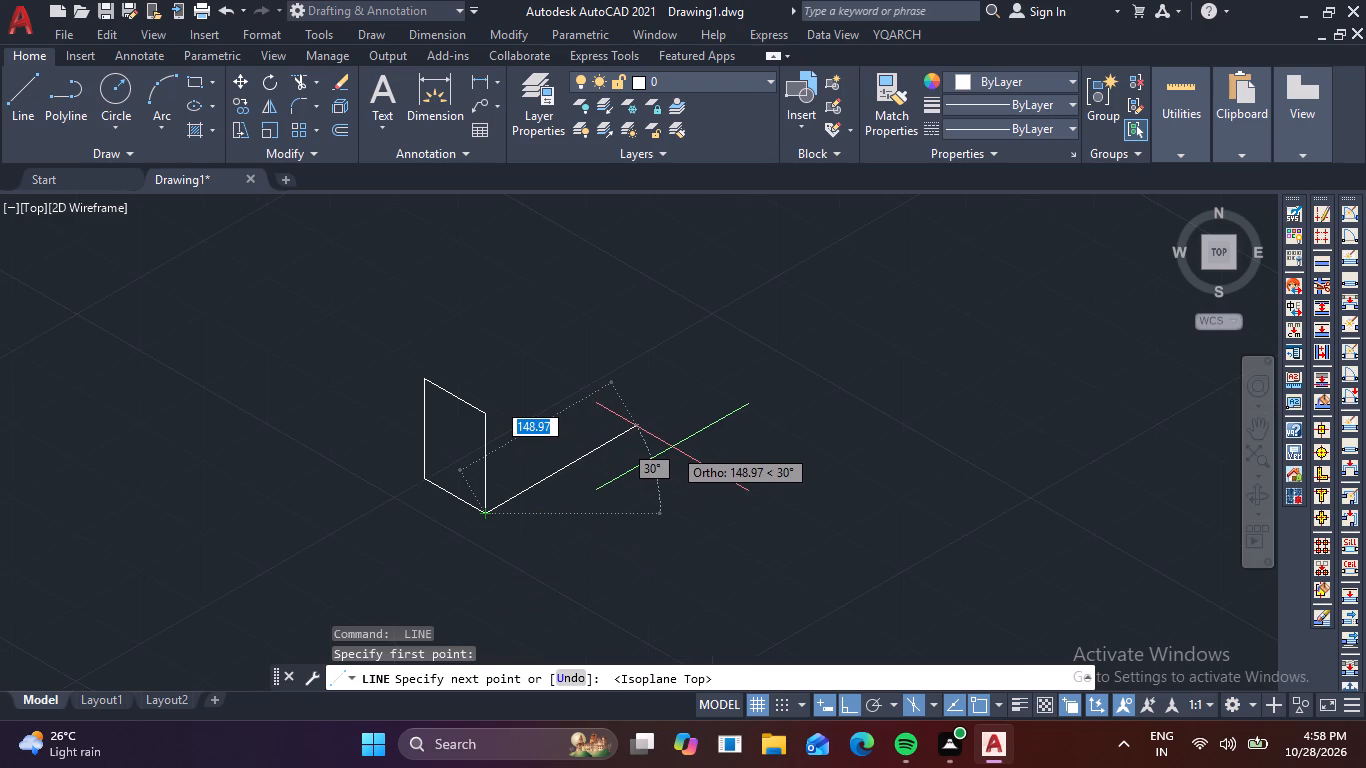
type("90")
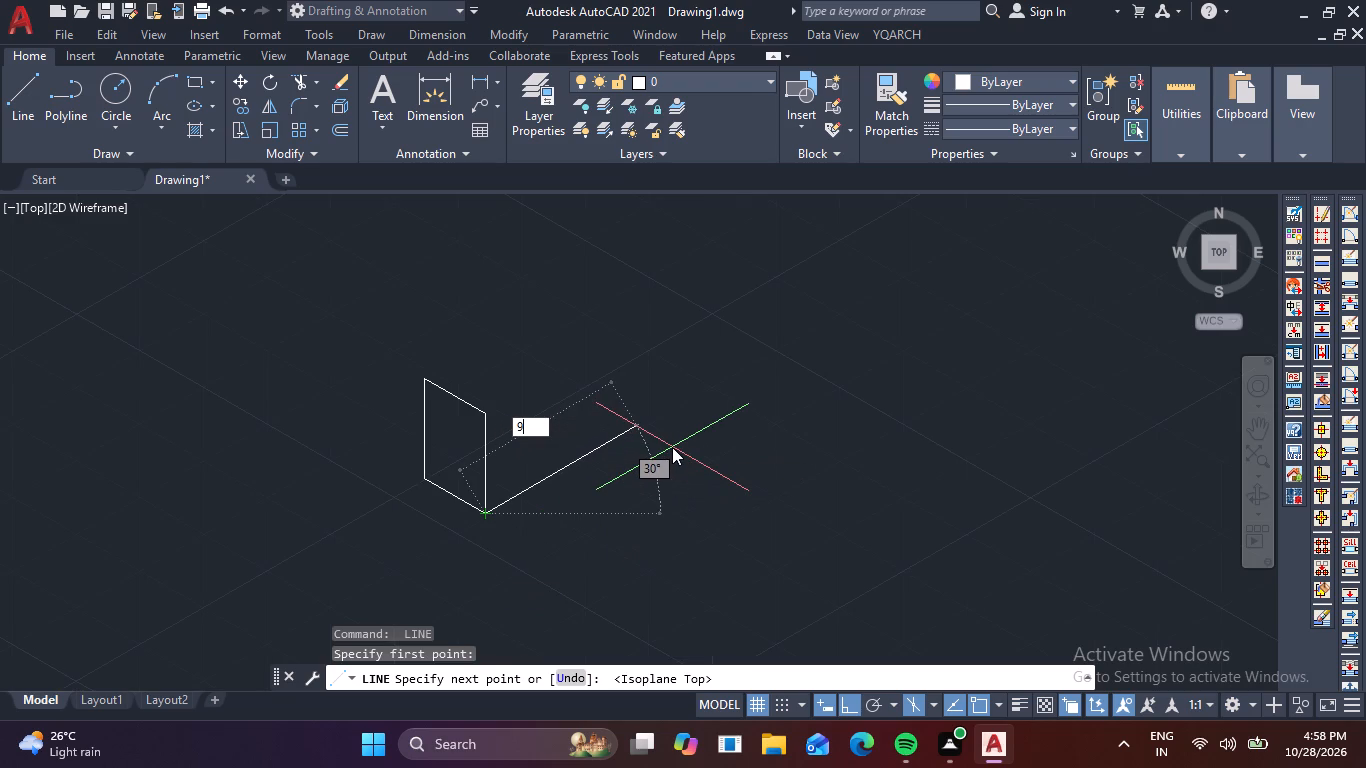
key("Return")
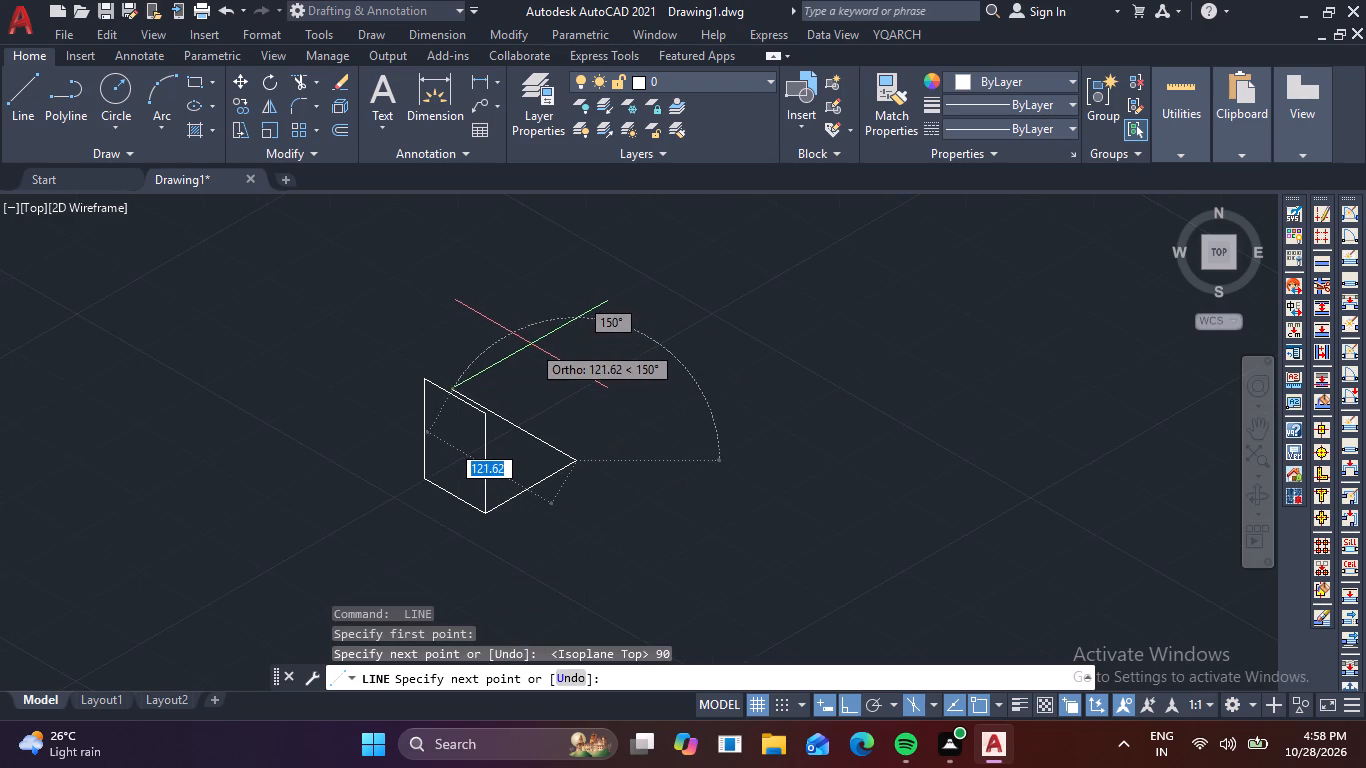
key("F5")
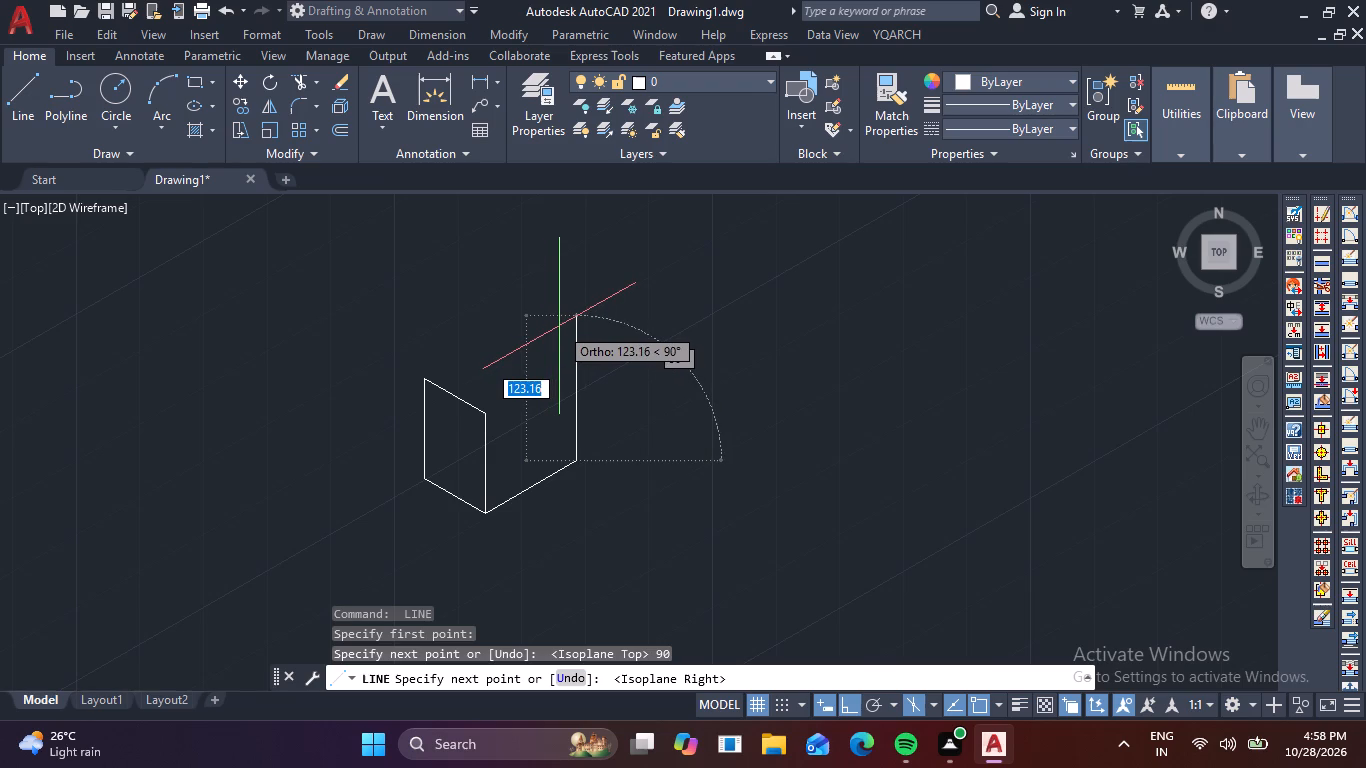
type("85")
key("Return")
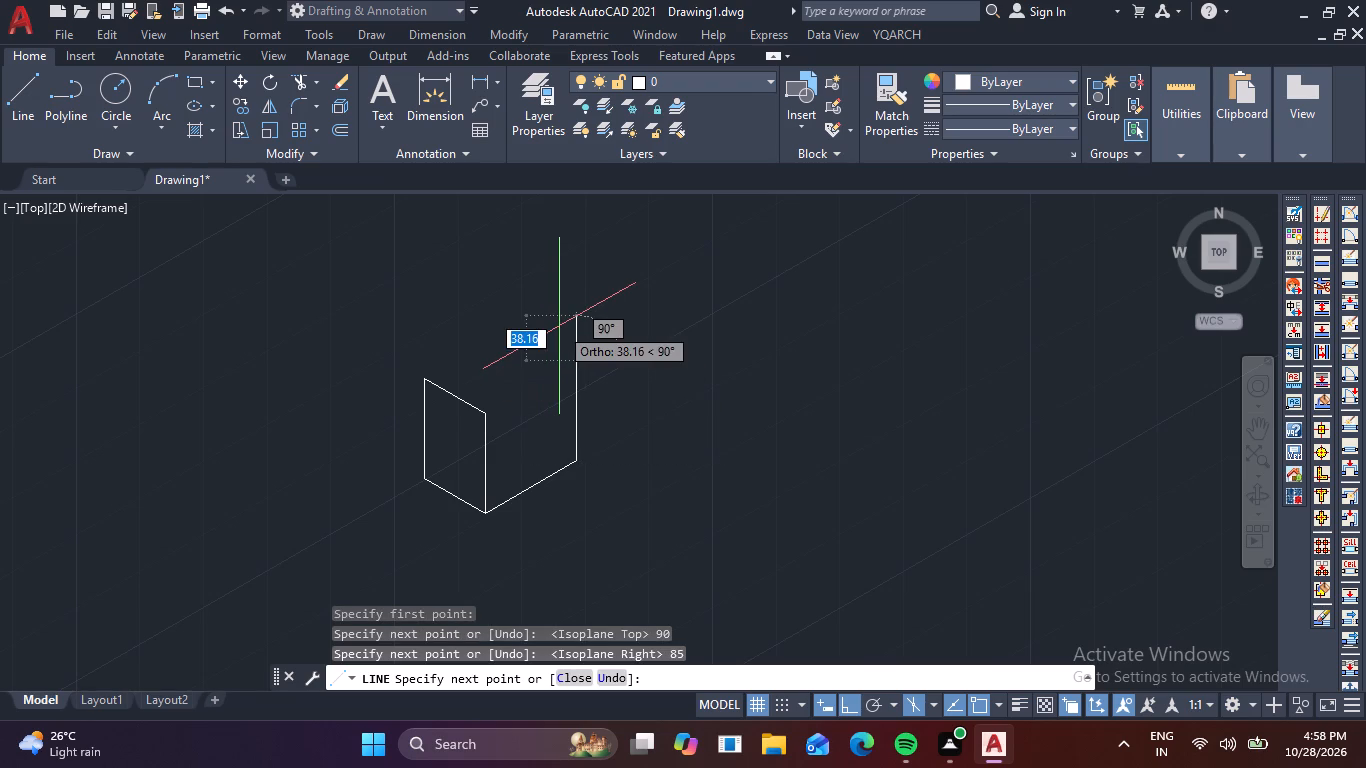
scroll(501, 411, "up", 2)
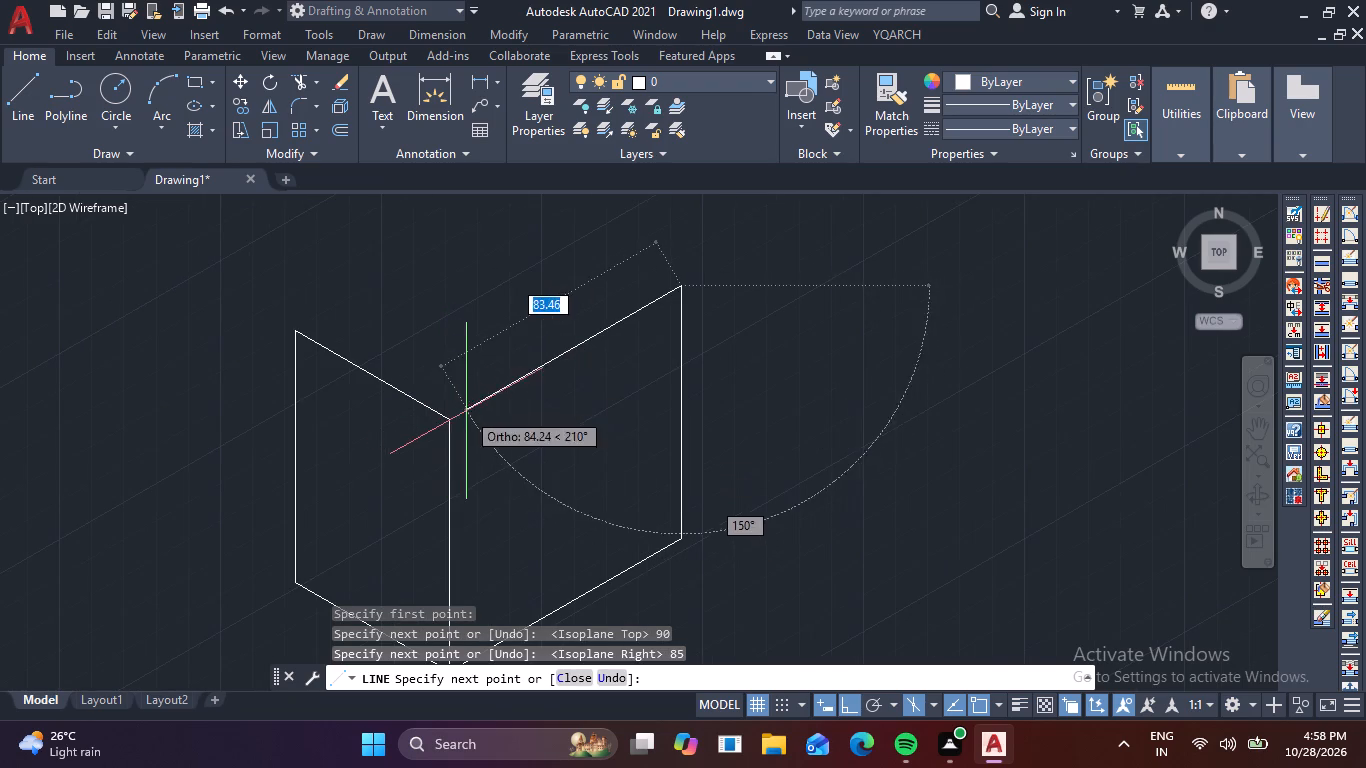
left_click(452, 413)
key("space")
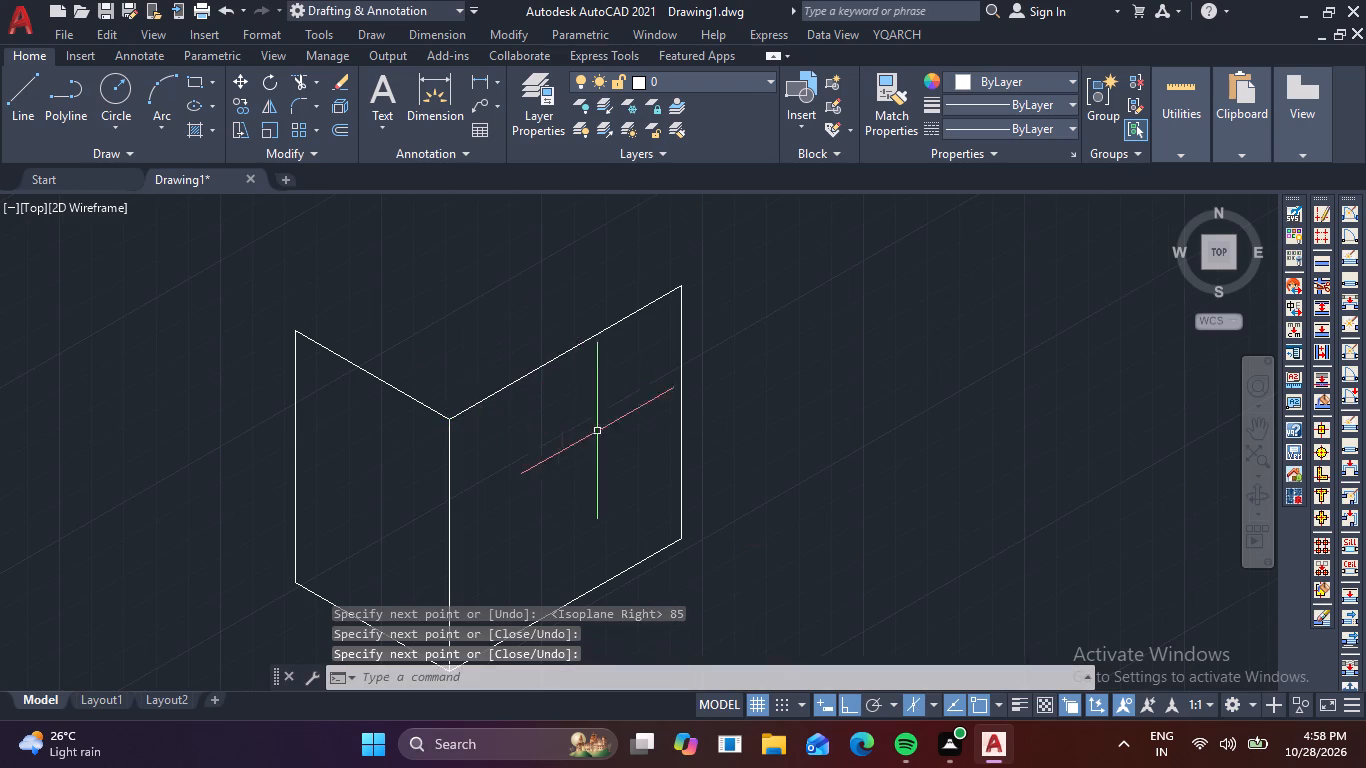
Extend the 90-unit face from its lower outer corner with a panel 60 units along 30° and 85 units high, joined back along the top.
scroll(603, 438, "down", 2)
middle_click_drag(692, 453, 533, 470)
key("space")
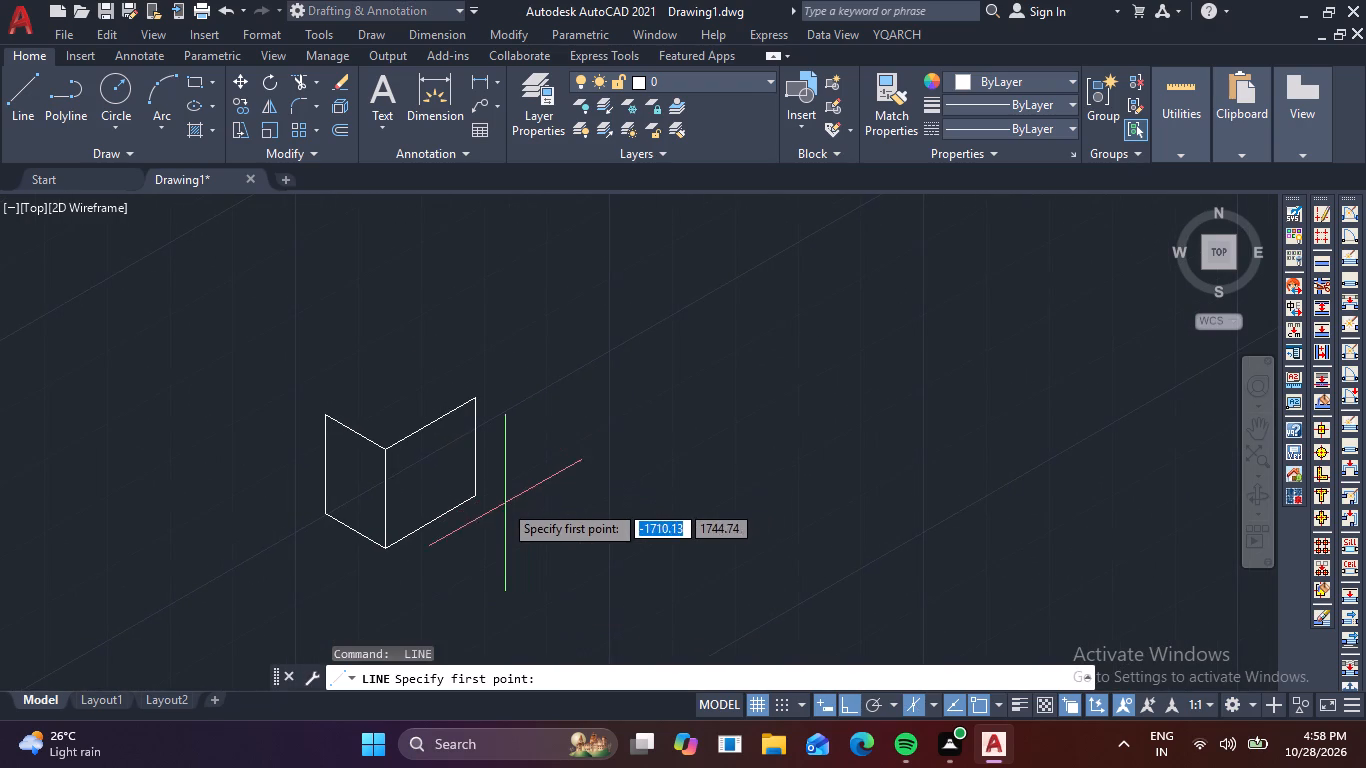
left_click(469, 494)
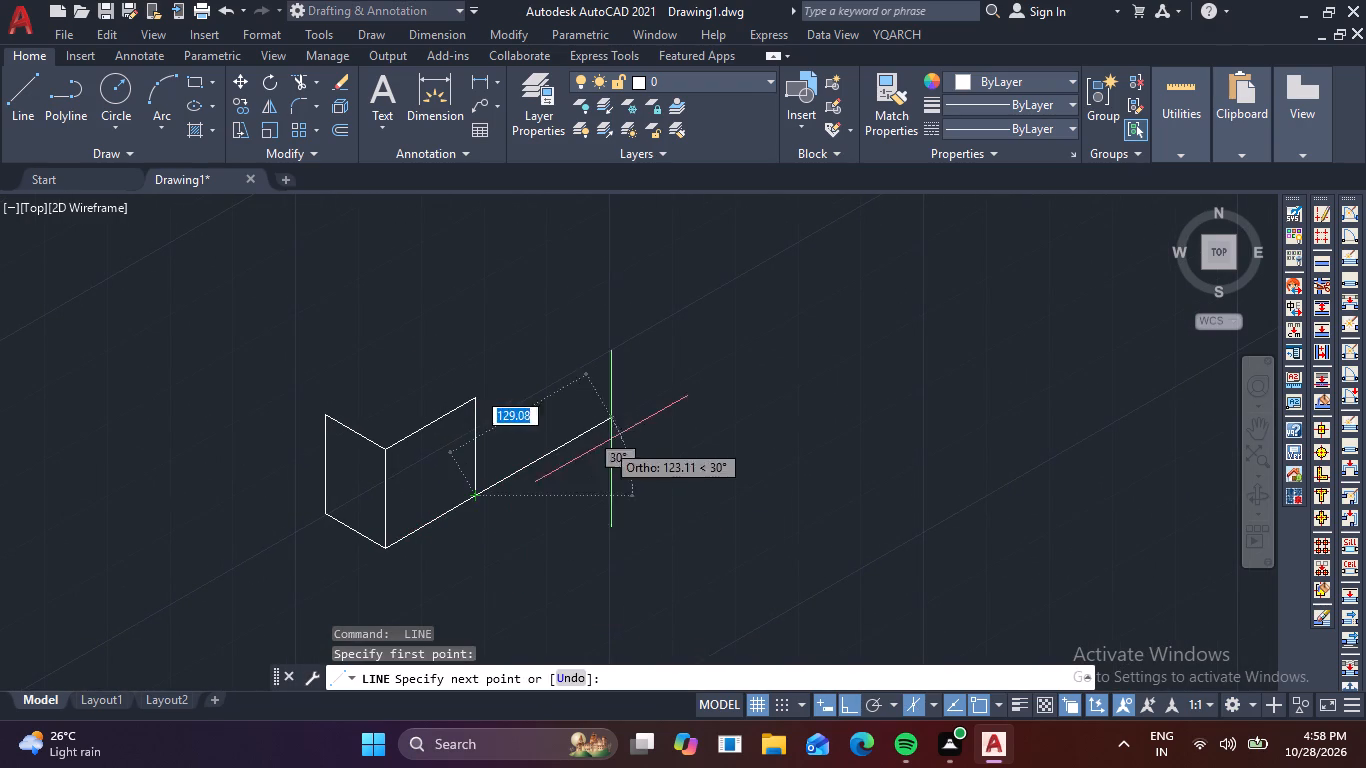
key("6")
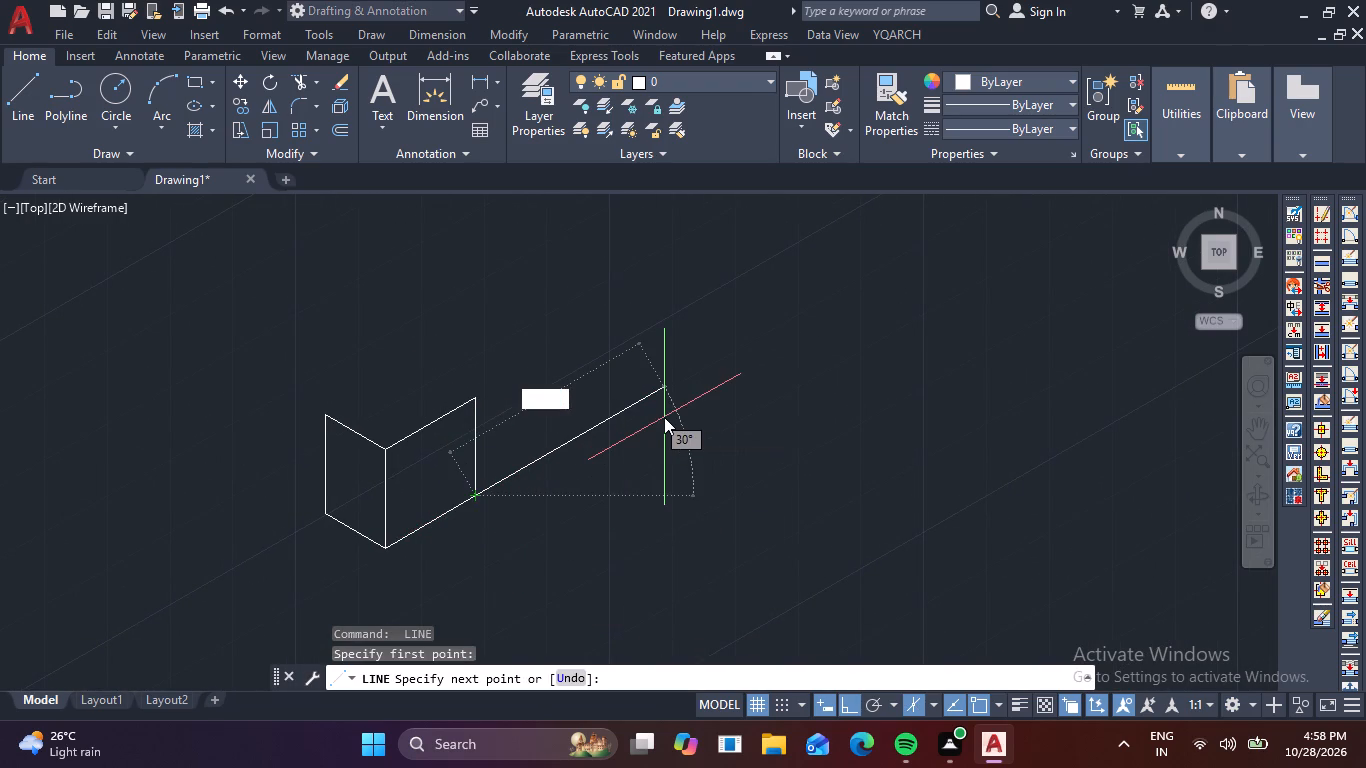
key("o")
key("Return")
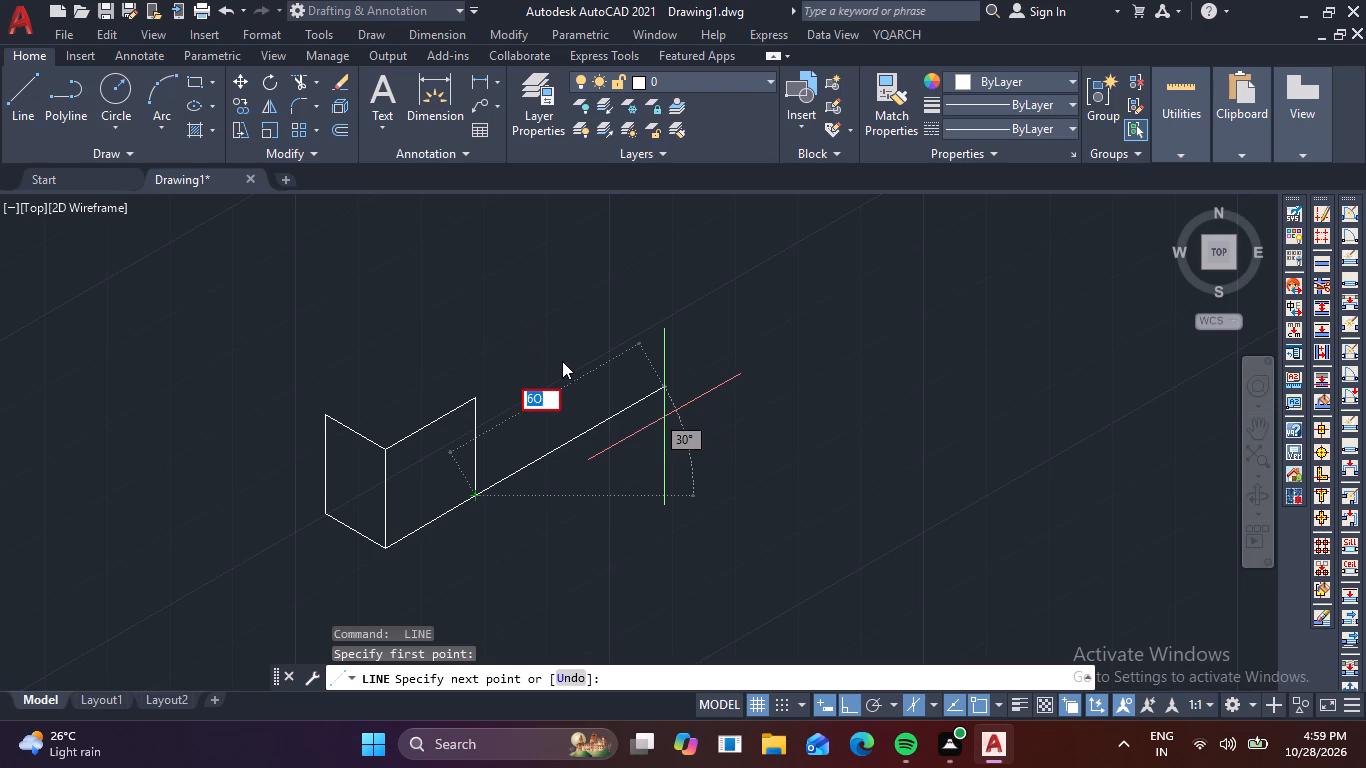
key("Escape")
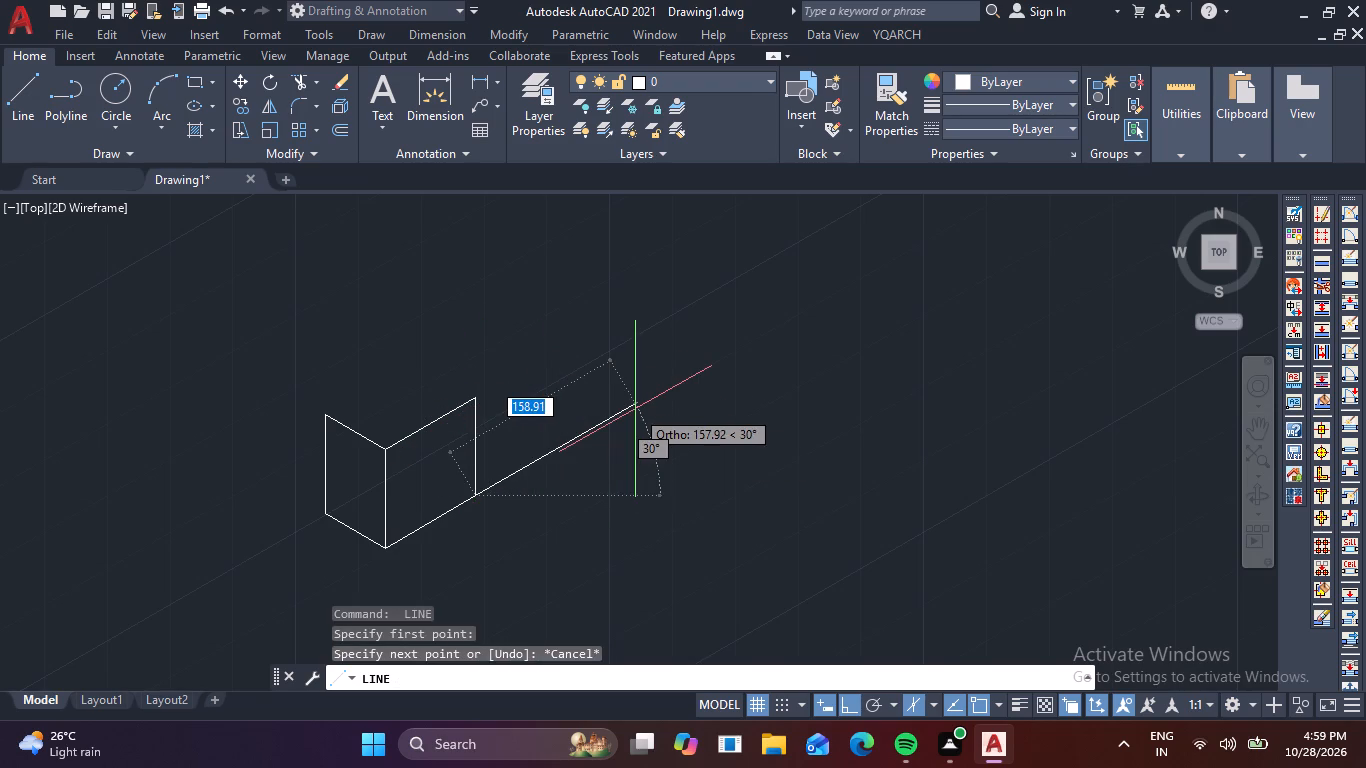
type("60")
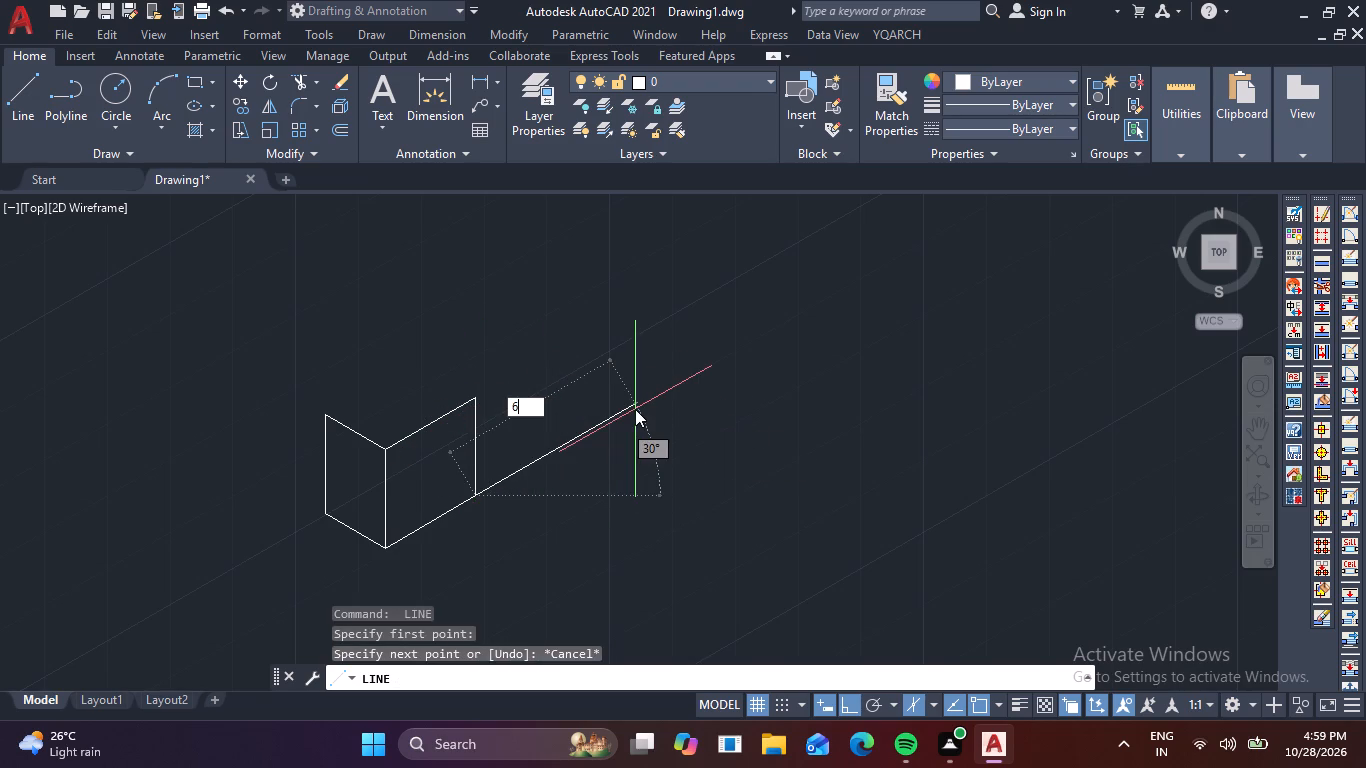
key("Return")
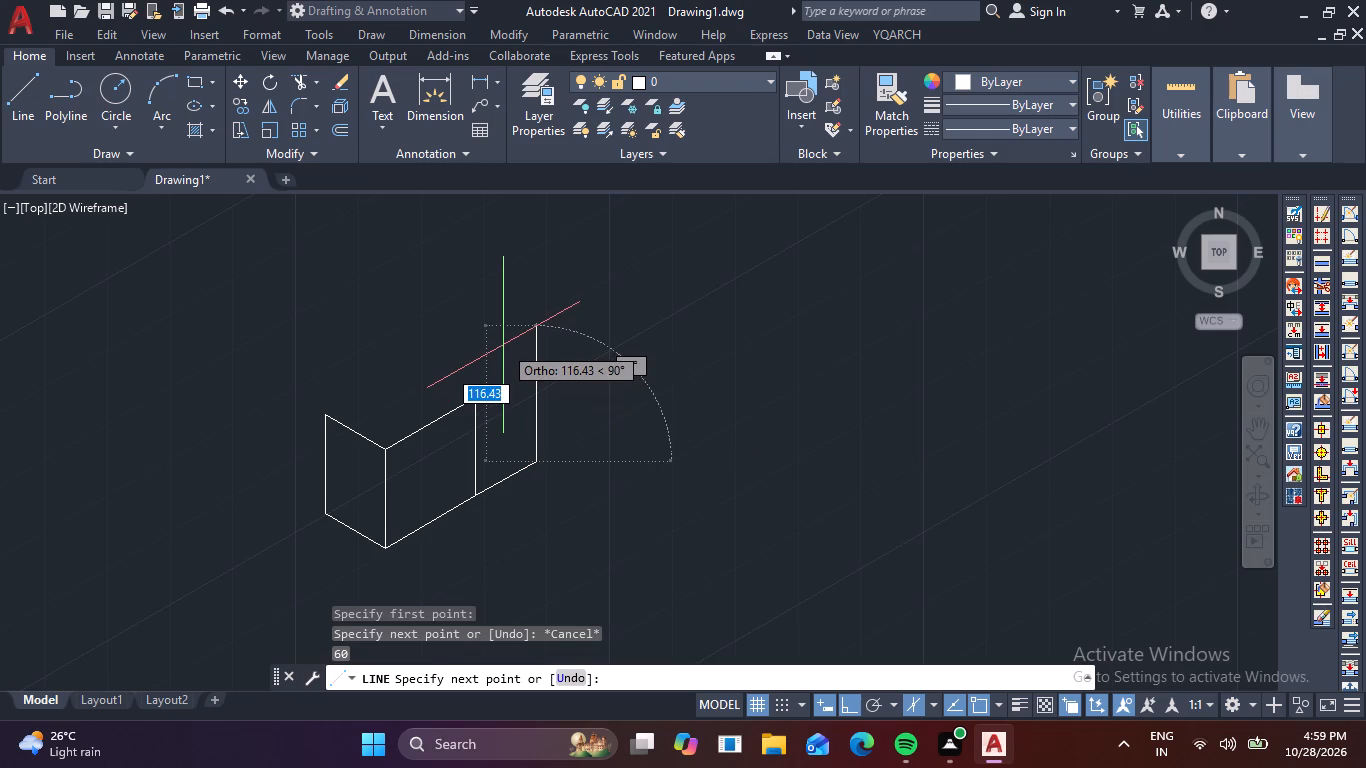
type("85")
key("Return")
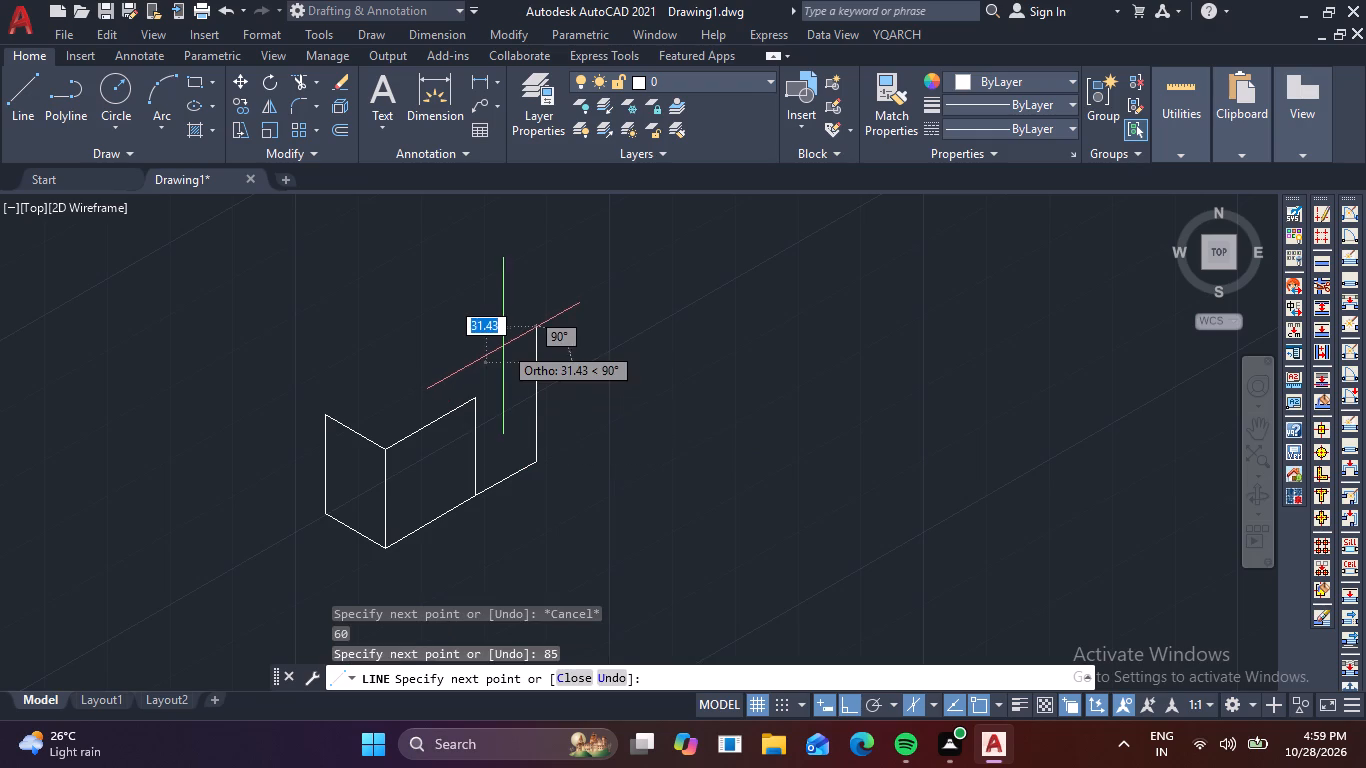
left_click(480, 392)
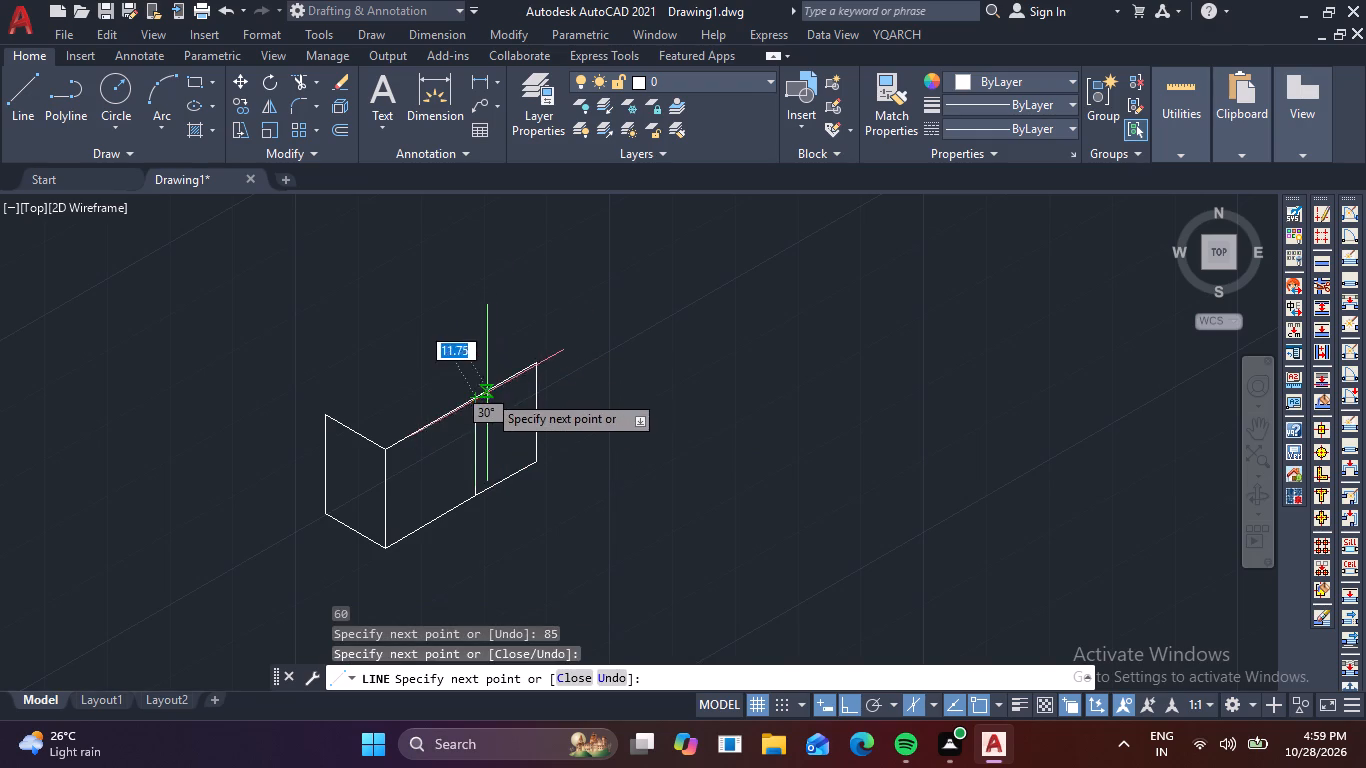
key("space")
Extend the row from its outer lower corner with a narrow panel 18 units along 30° and 85 units high, joined back along the top.
middle_click_drag(723, 398, 472, 524)
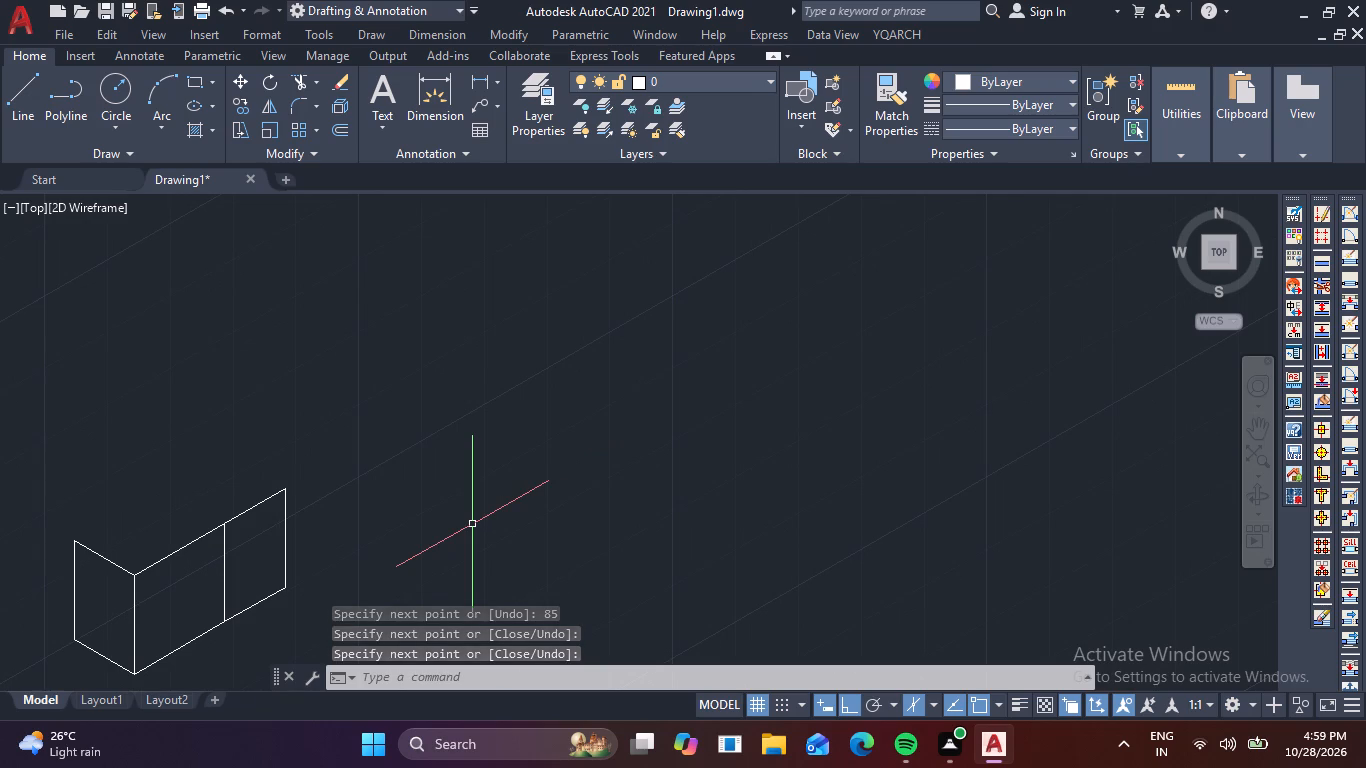
key("space")
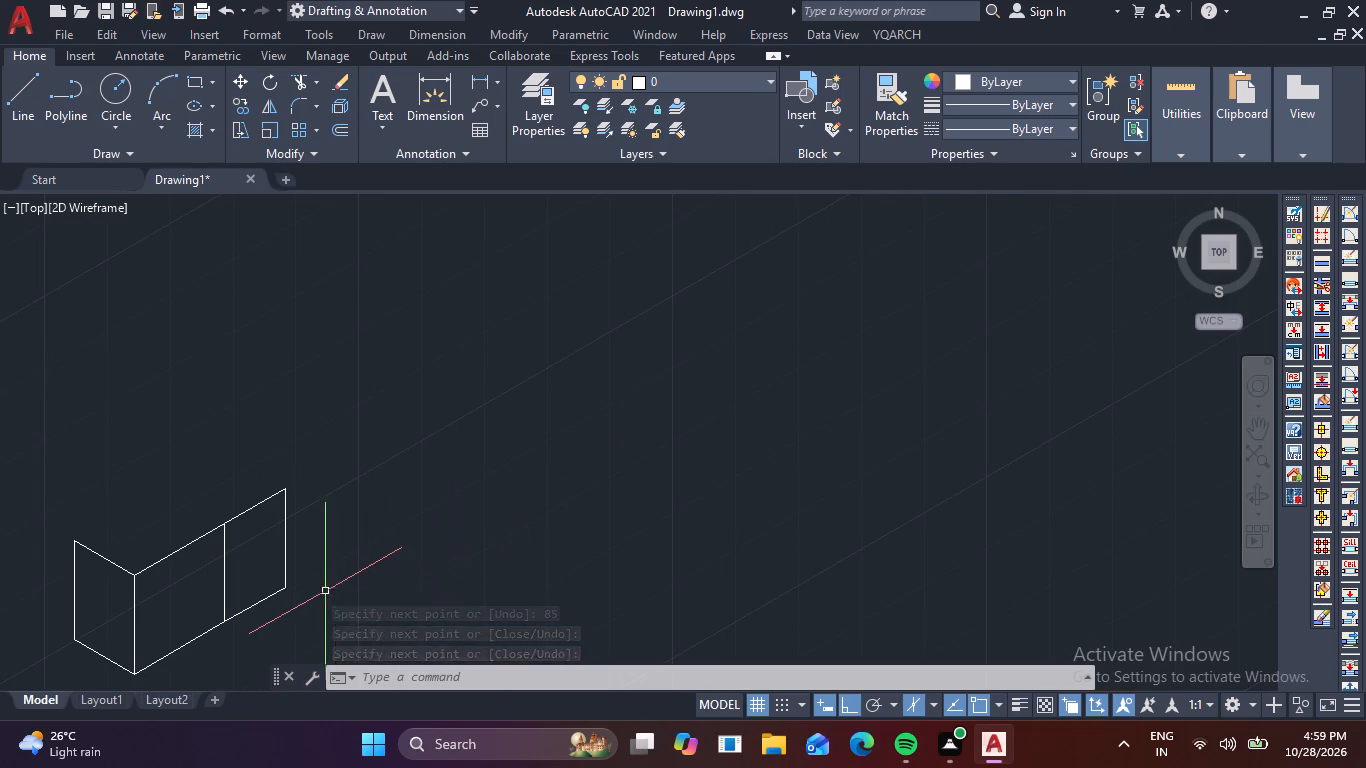
left_click(281, 591)
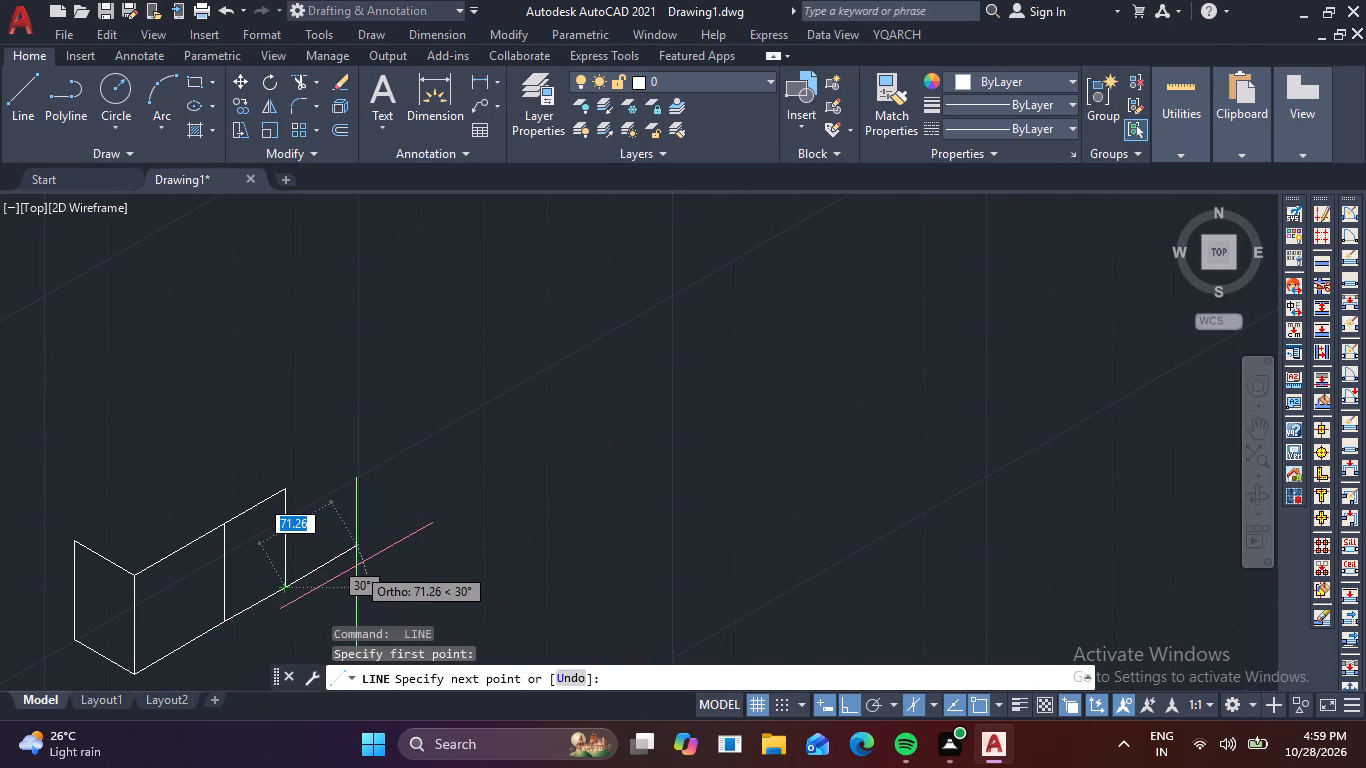
key("1")
key("8")
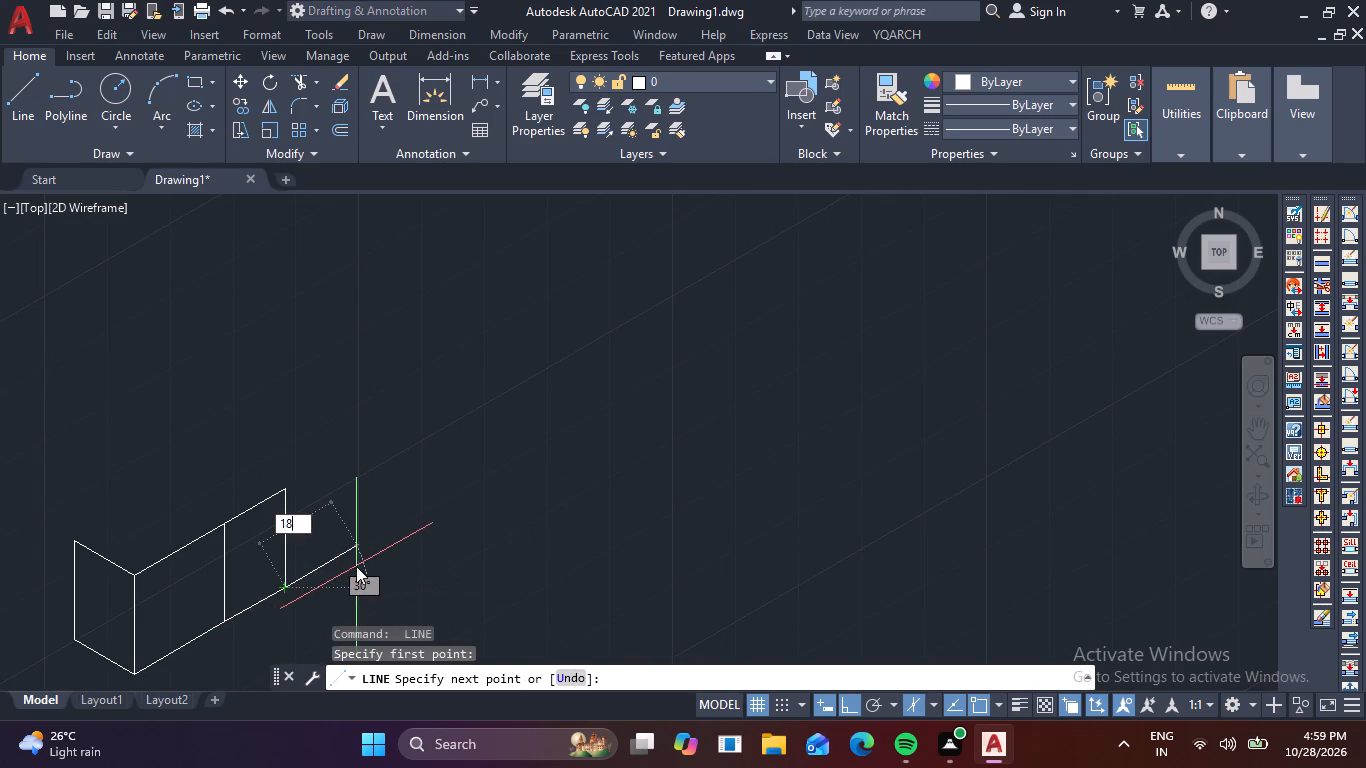
key("Return")
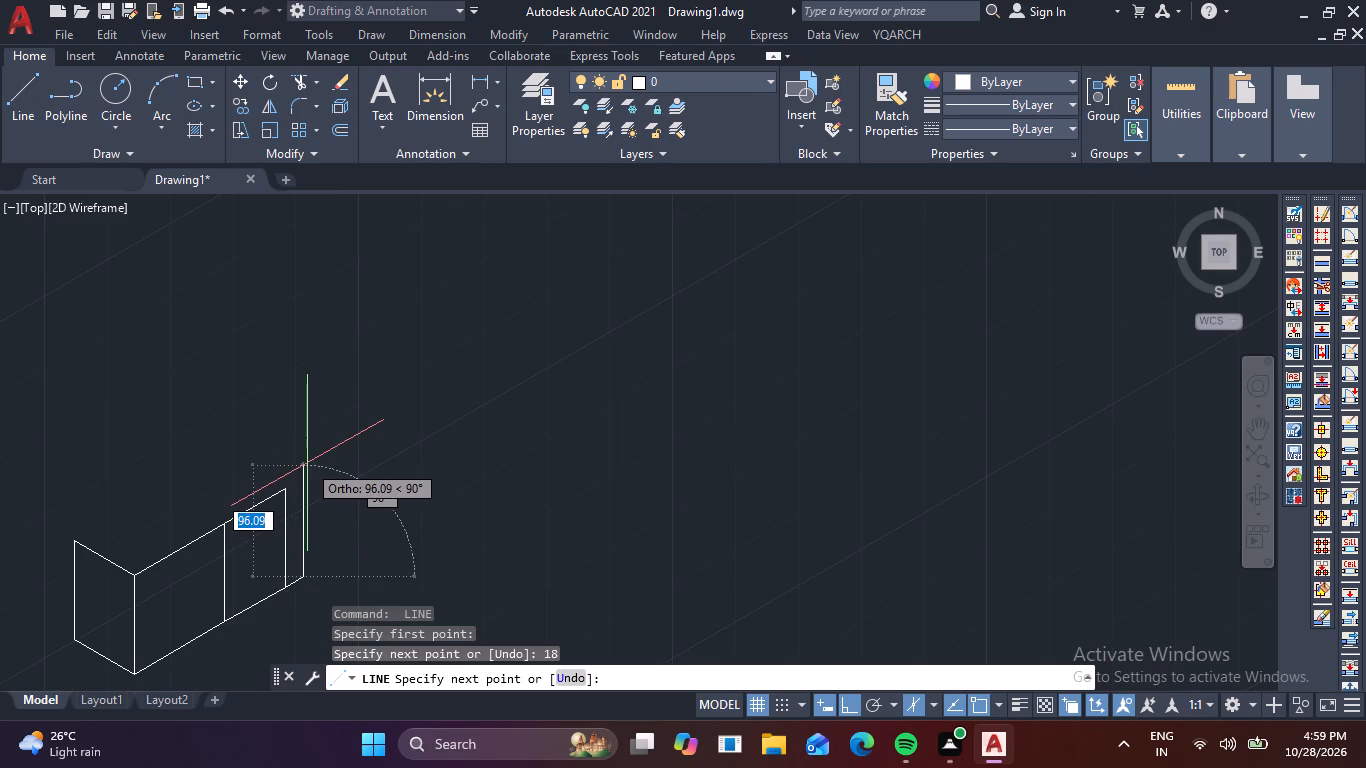
type("85")
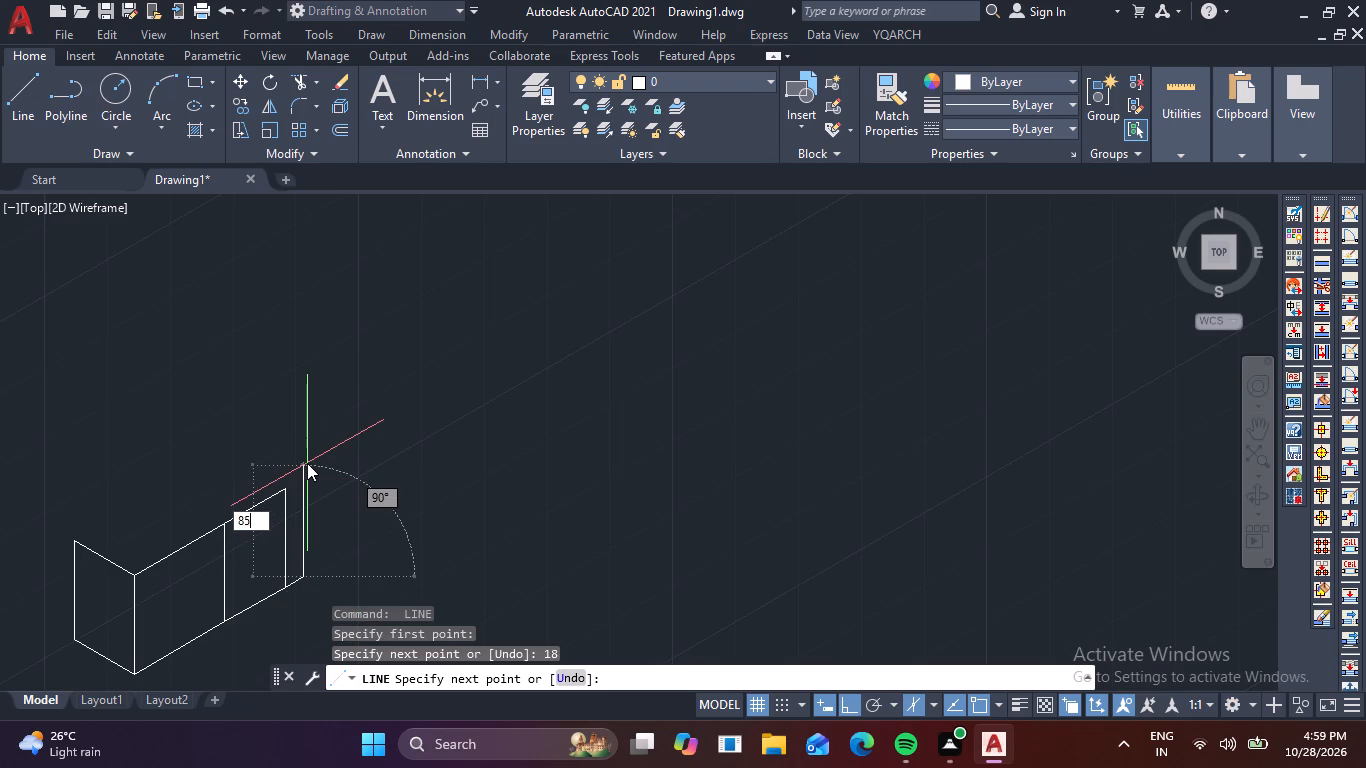
key("Return")
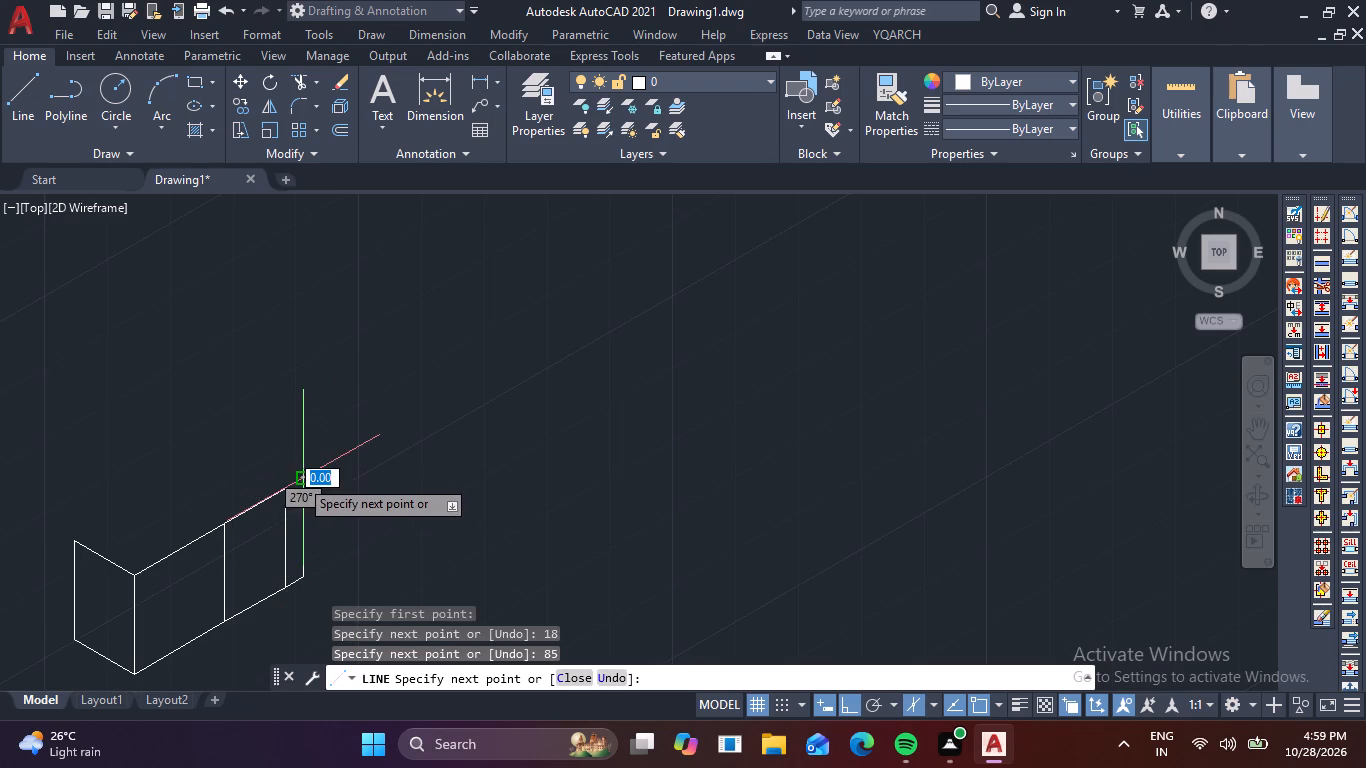
left_click(288, 494)
key("space")
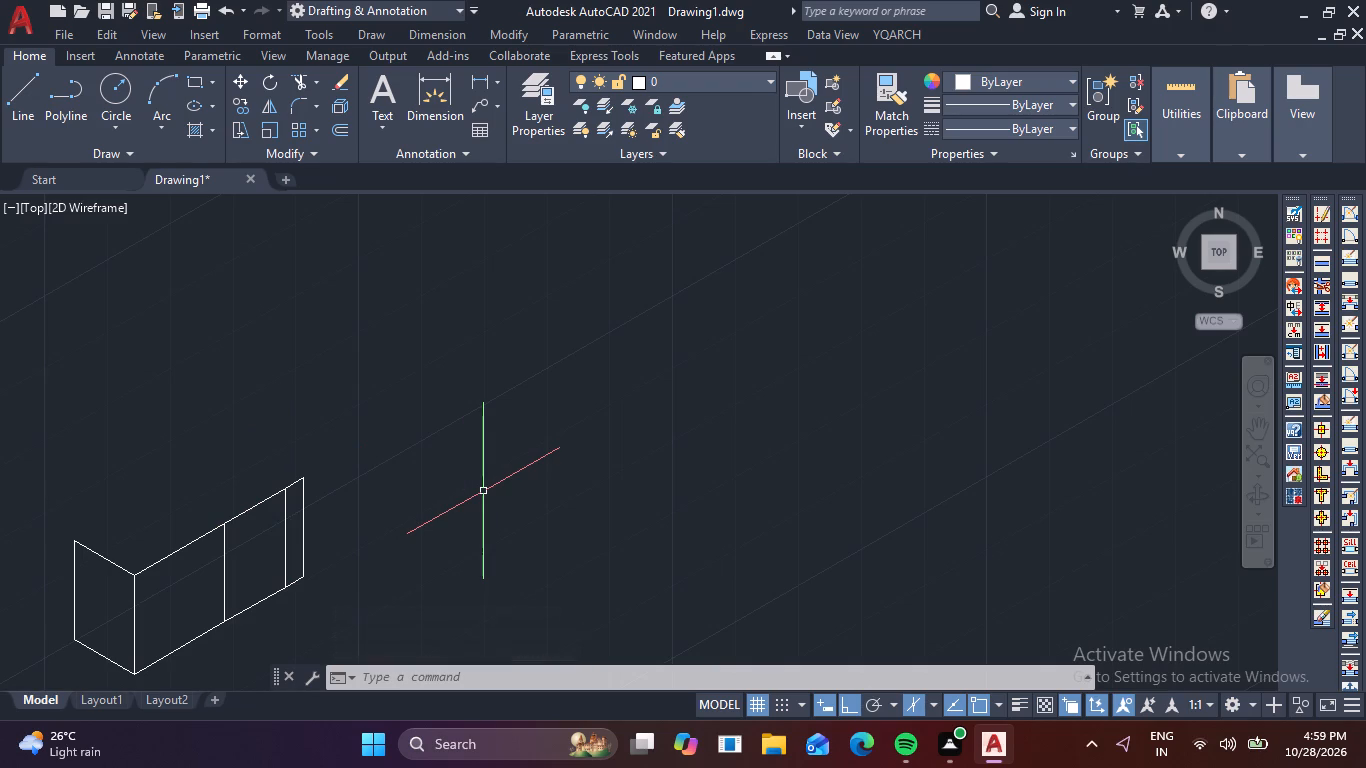
Add a panel from the 18-unit panel's outer lower corner, 60 units along 30° and 85 units high, joined back along the top.
type("L")
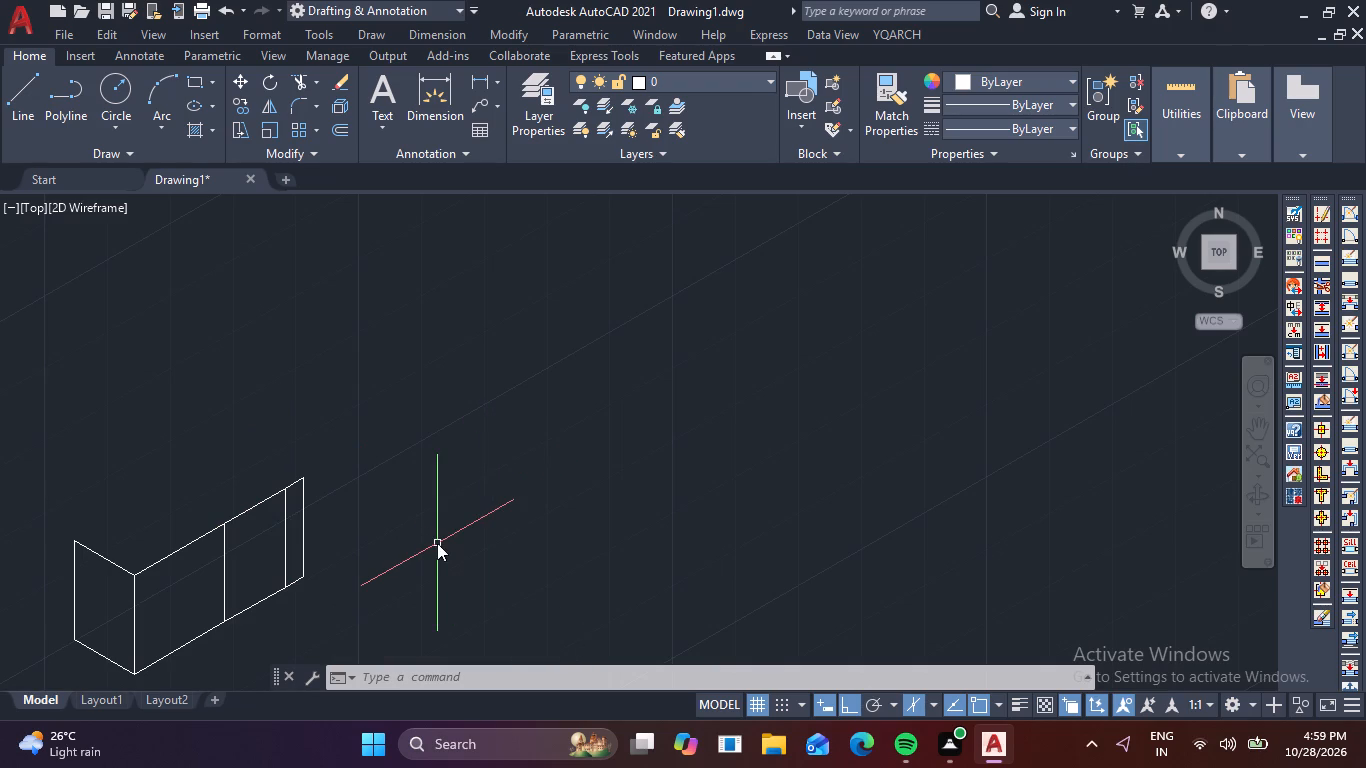
key("space")
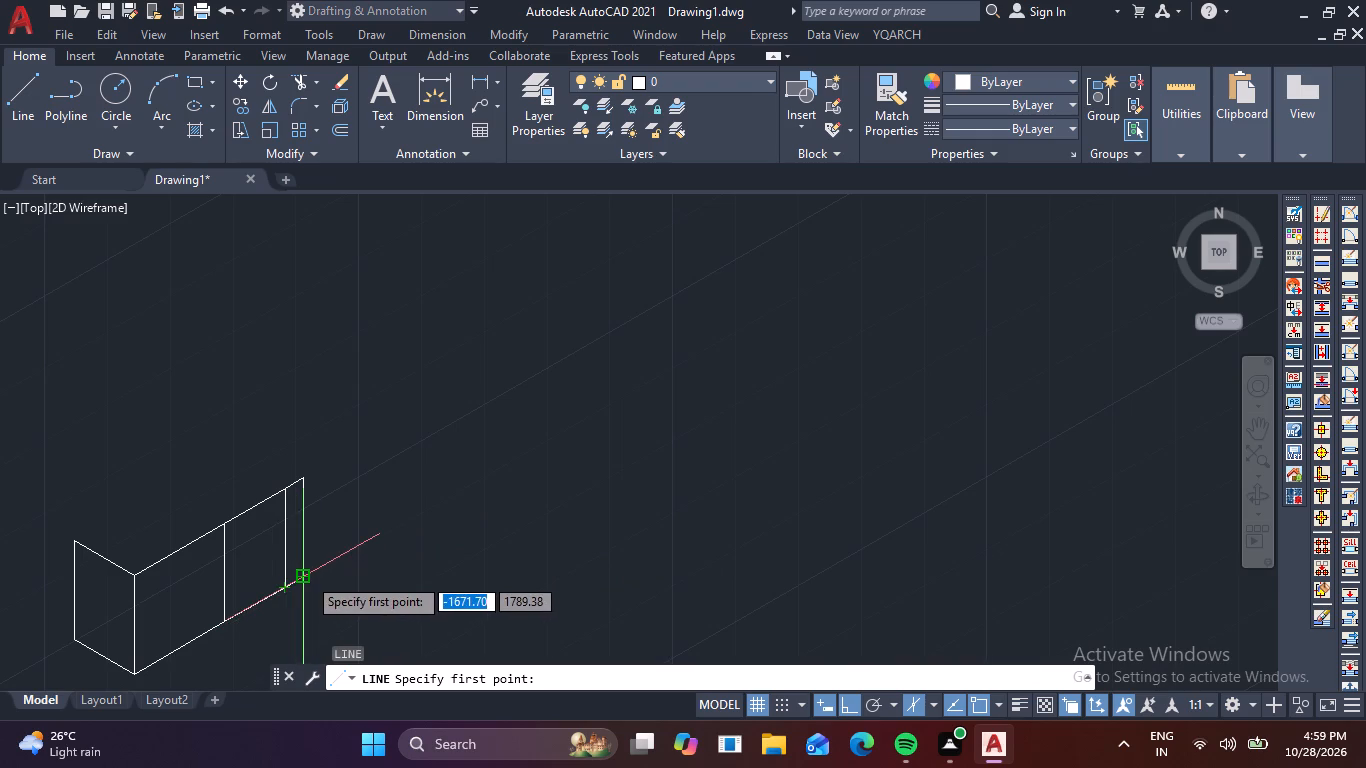
left_click(307, 576)
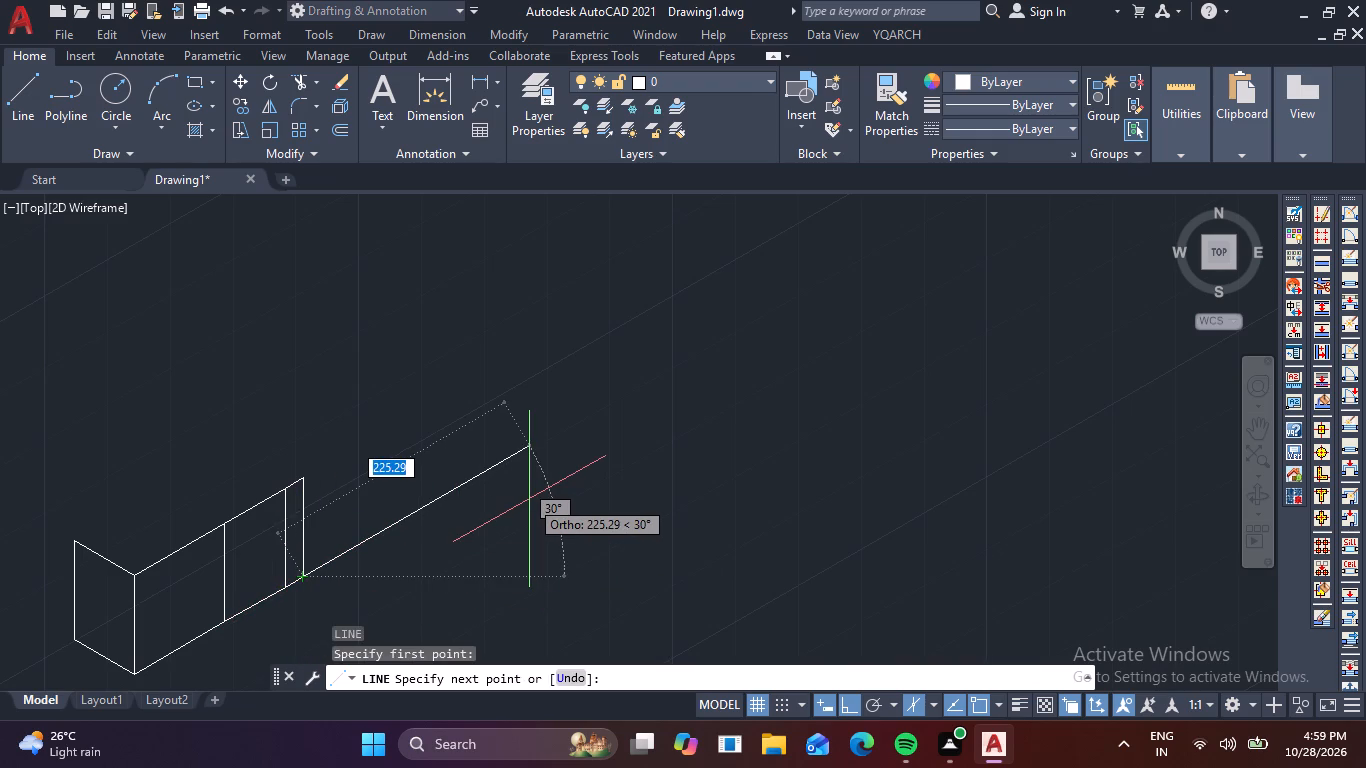
type("60")
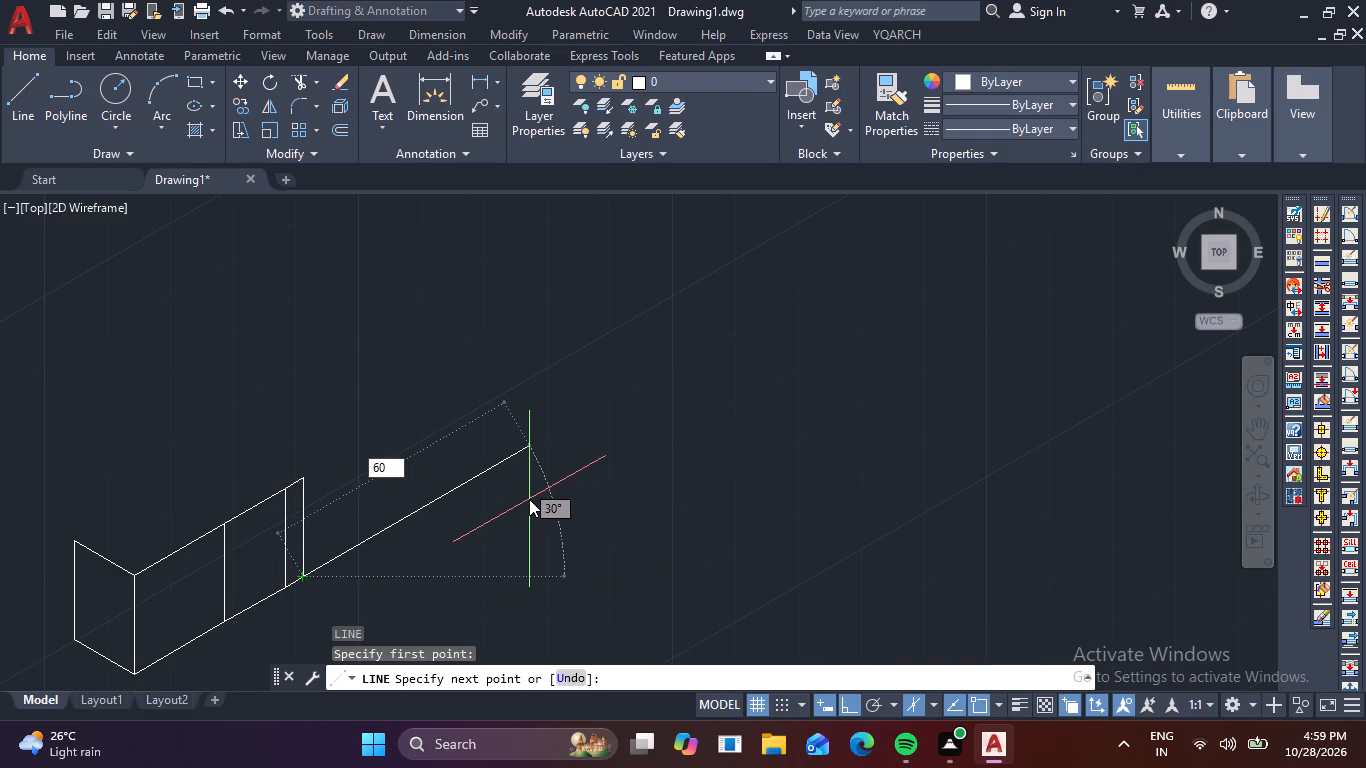
key("Return")
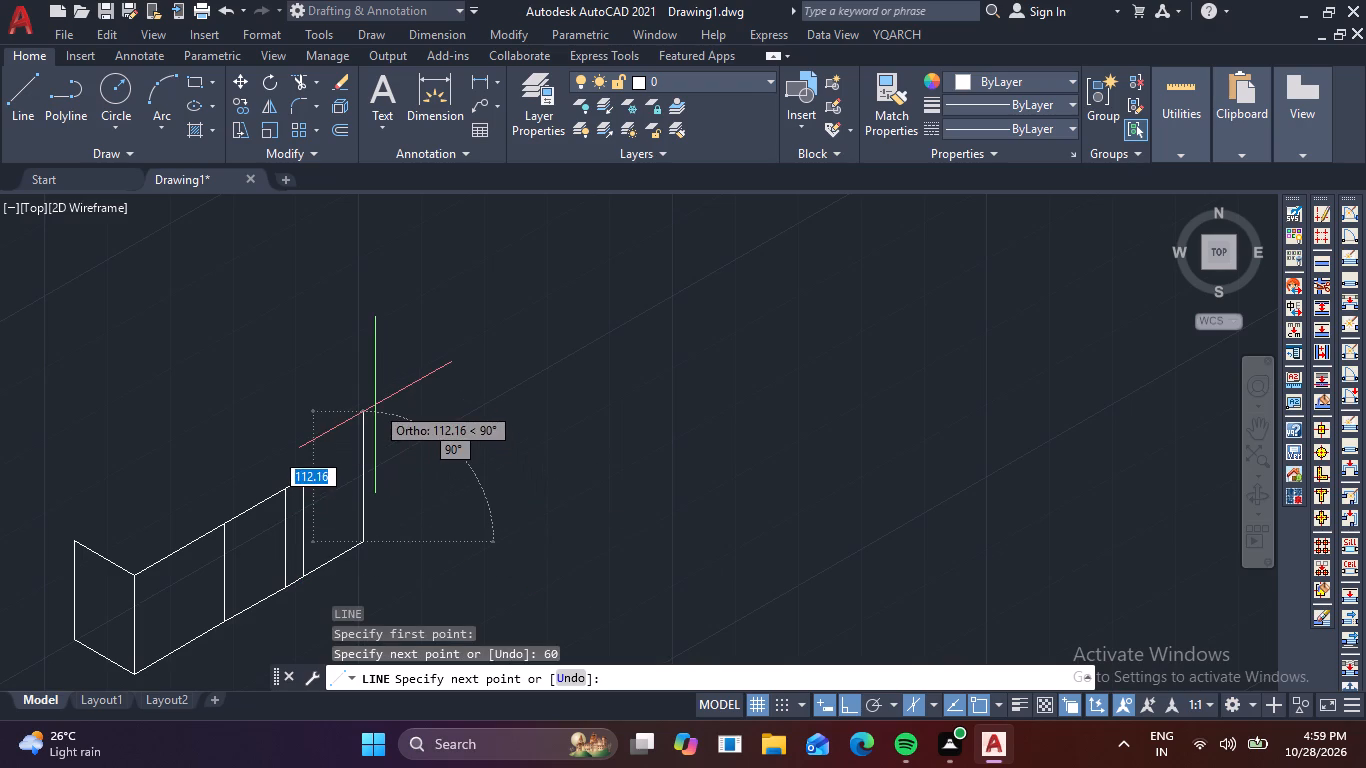
type("85")
key("Return")
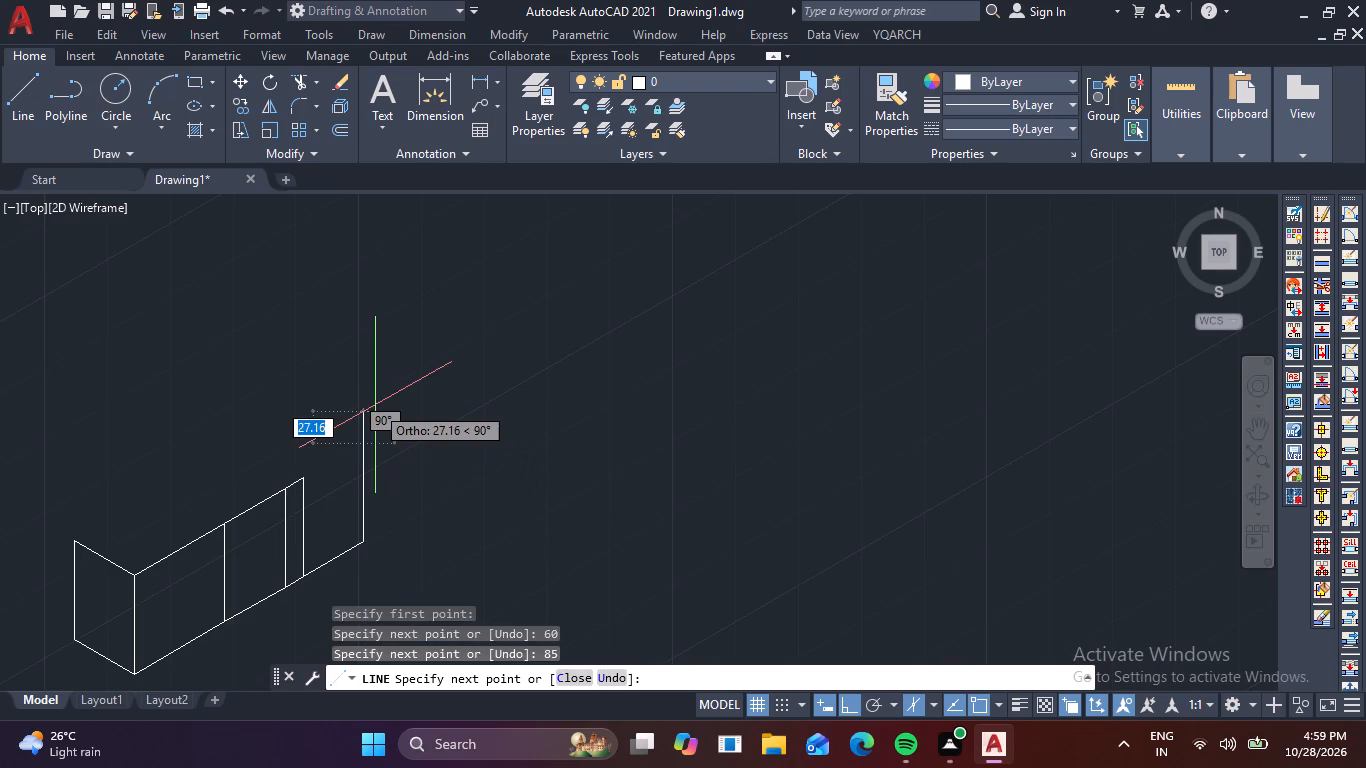
left_click(306, 481)
key("space")
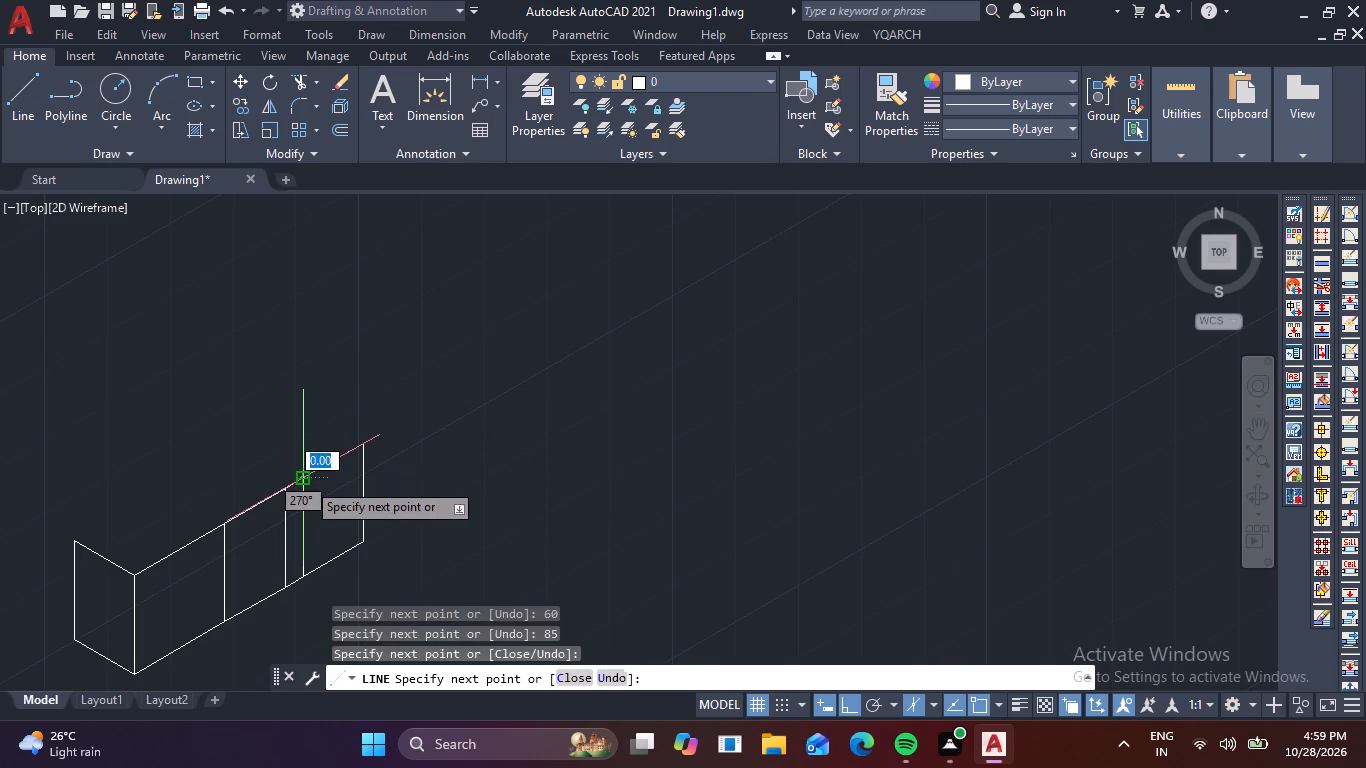
Add a second panel beyond the 18-unit panel, 60 units along 30° and 85 units high, joined back along the top.
key("space")
left_click(365, 540)
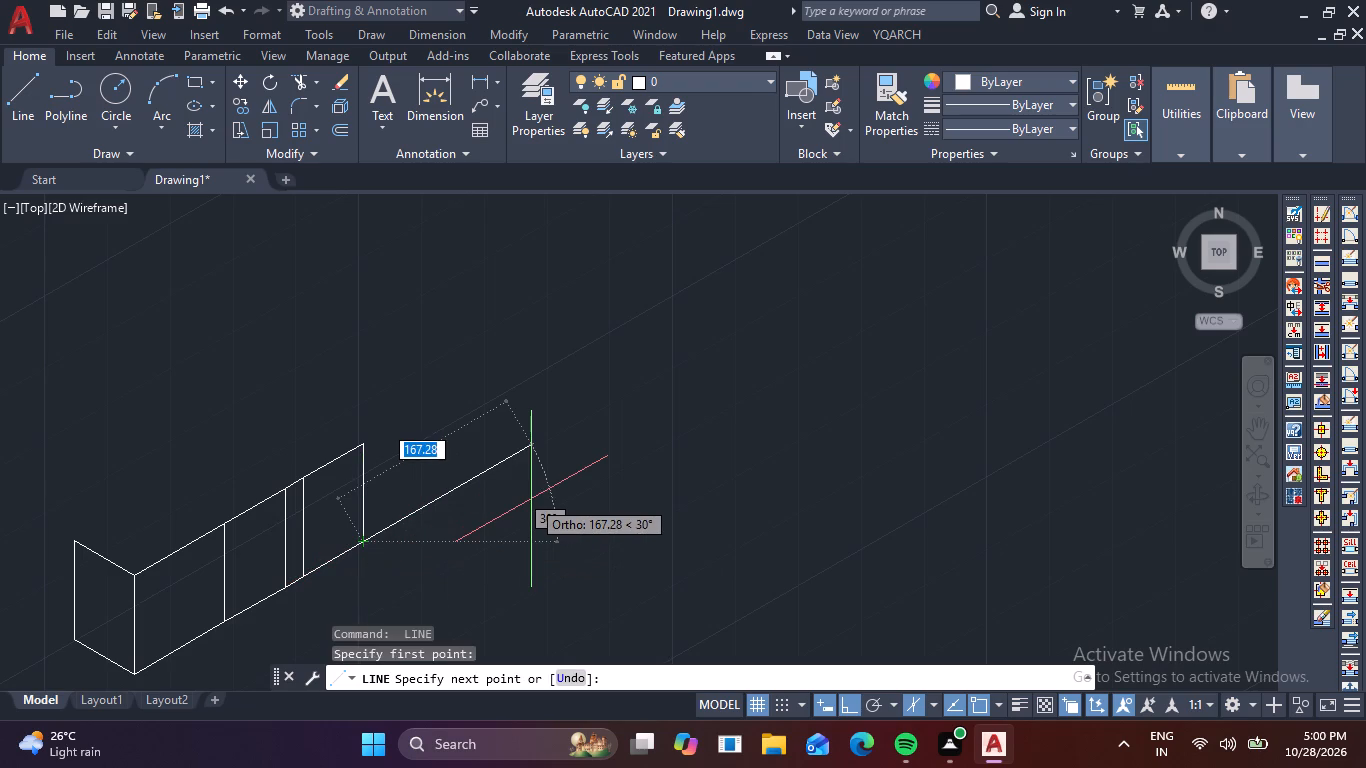
type("60")
key("Return")
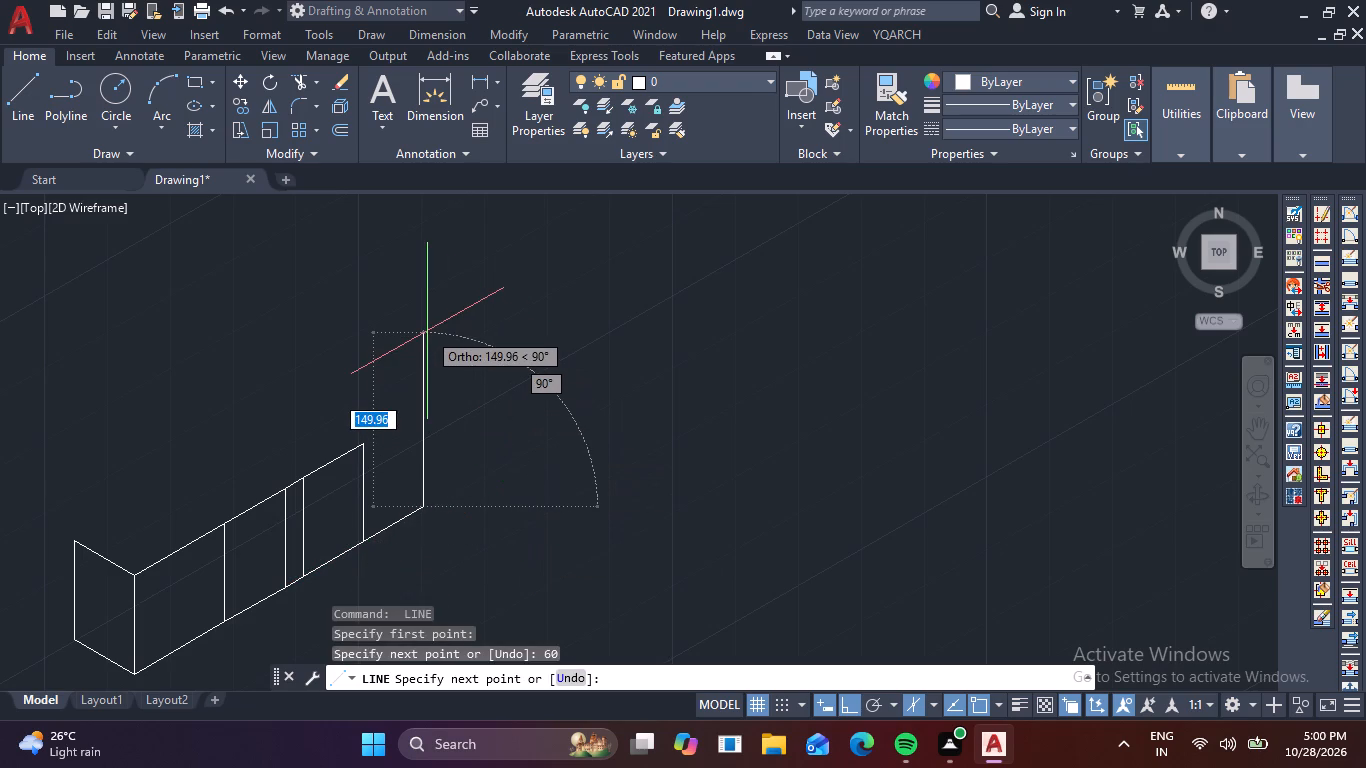
type("85")
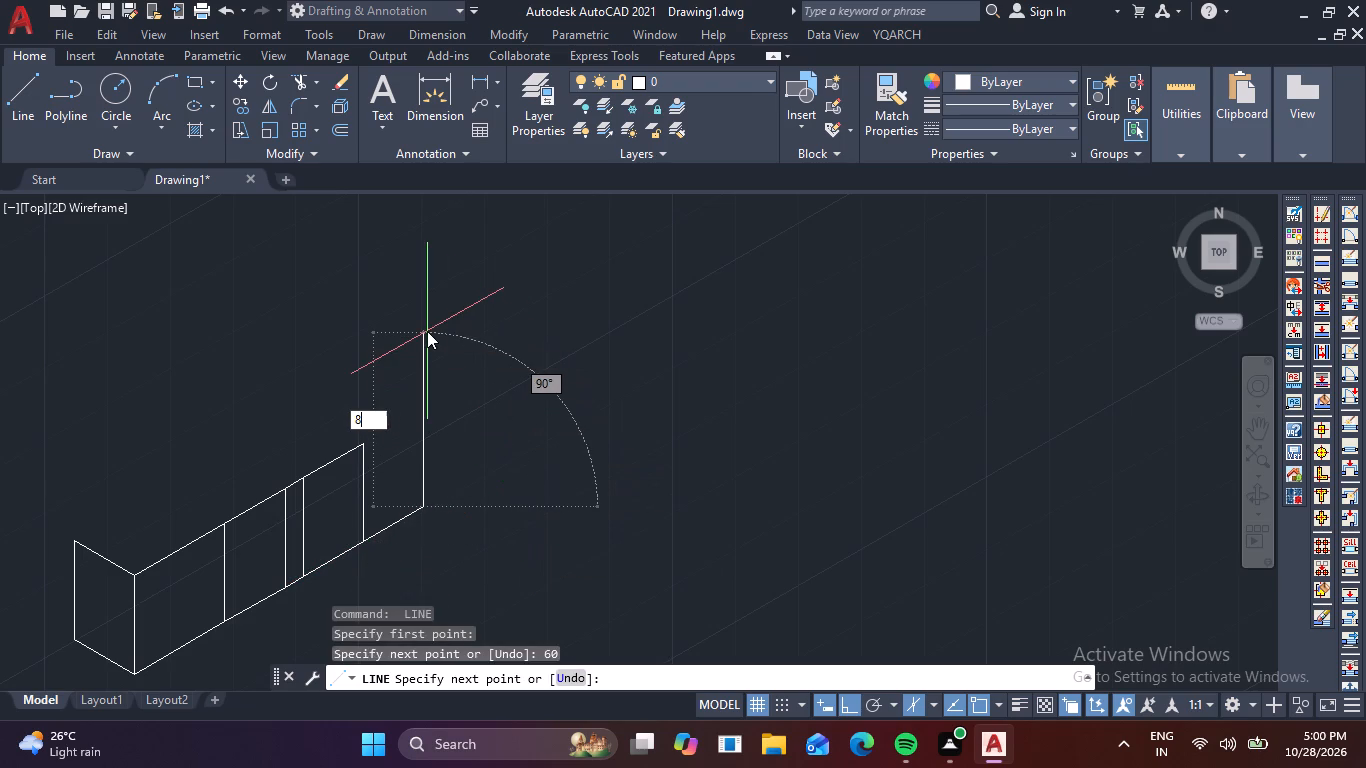
key("Return")
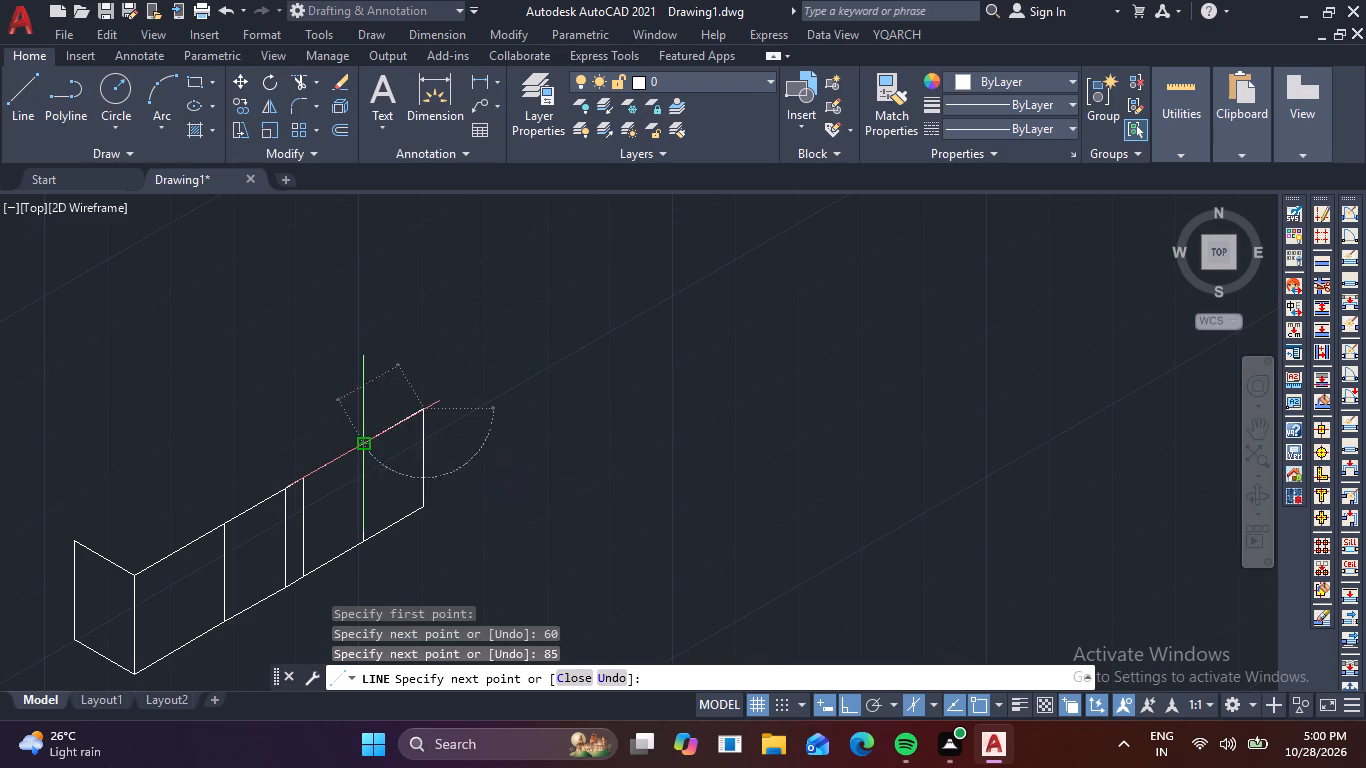
left_click(366, 446)
key("space")
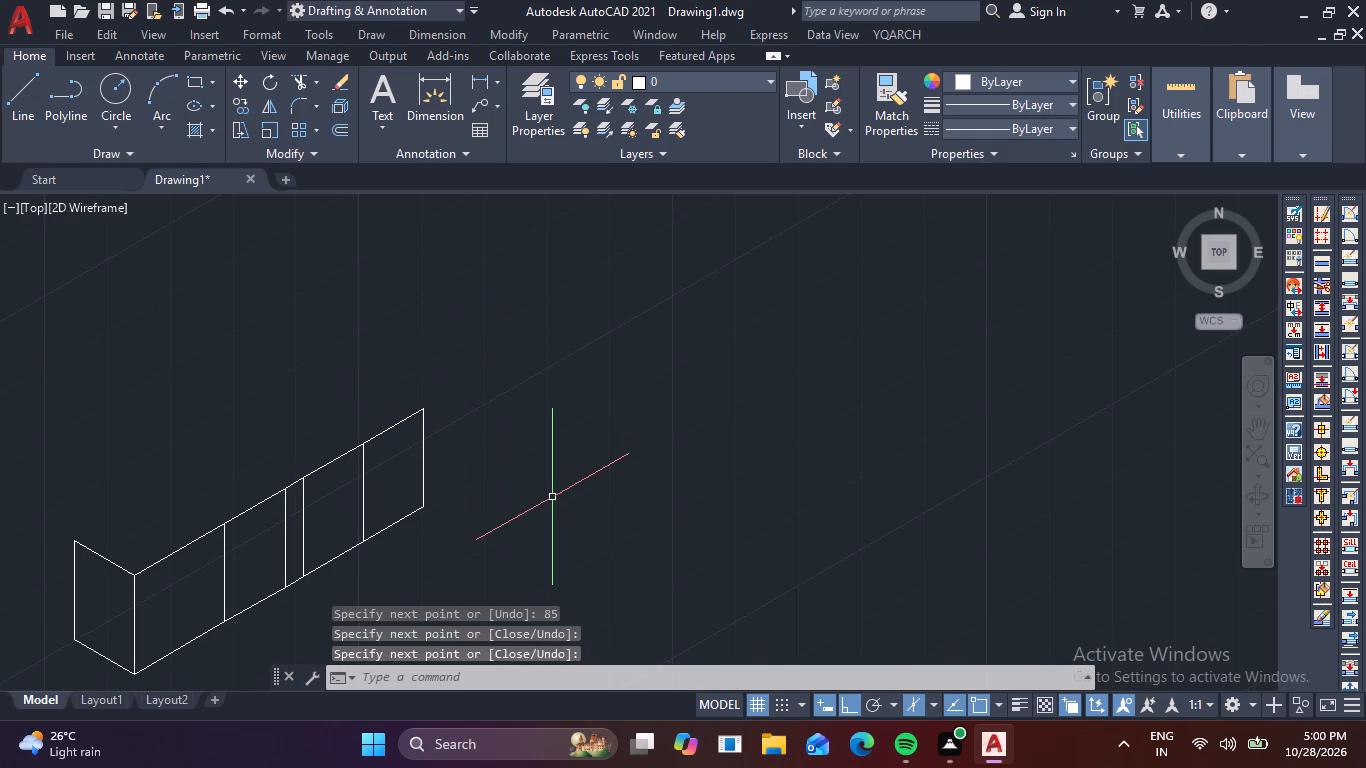
Add a third panel beyond the 18-unit panel, 60 units along 30° and 85 units high, joined back along the top.
key("space")
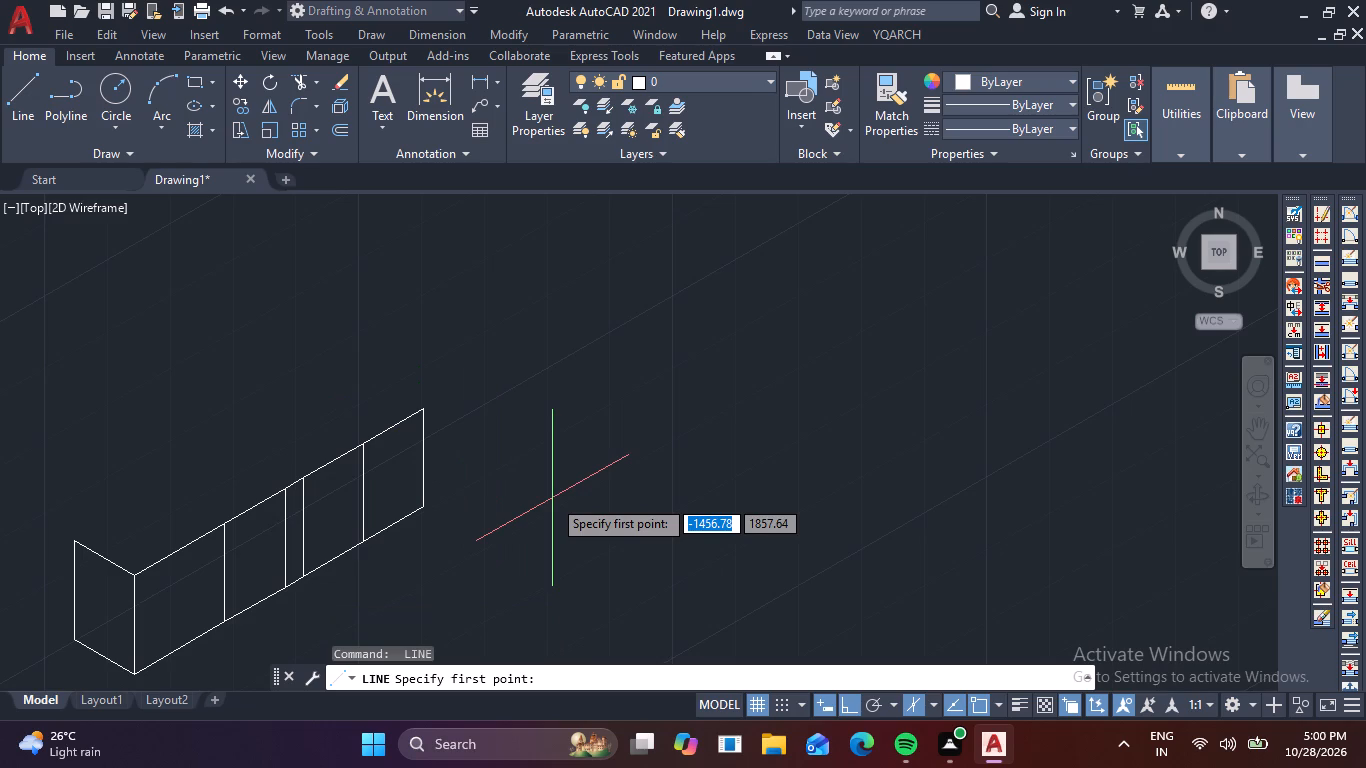
left_click(427, 503)
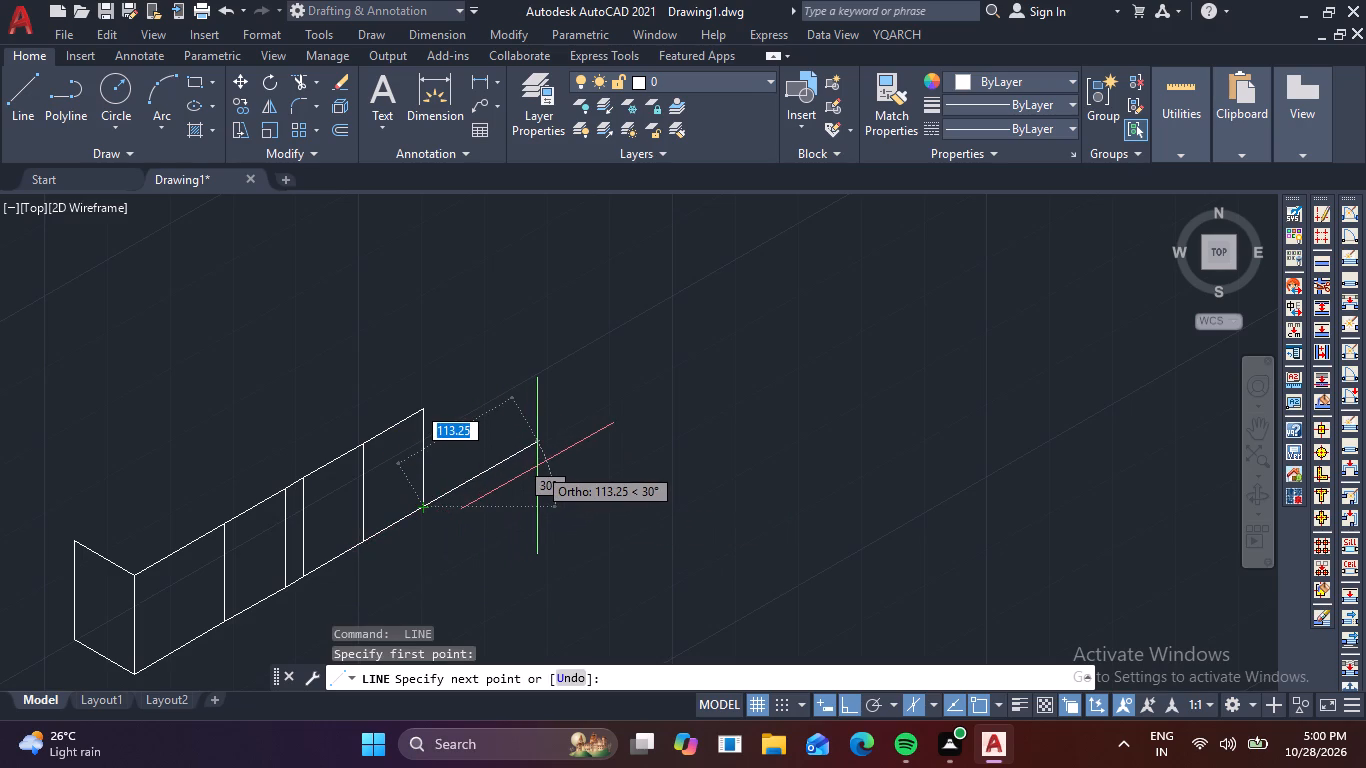
type("60")
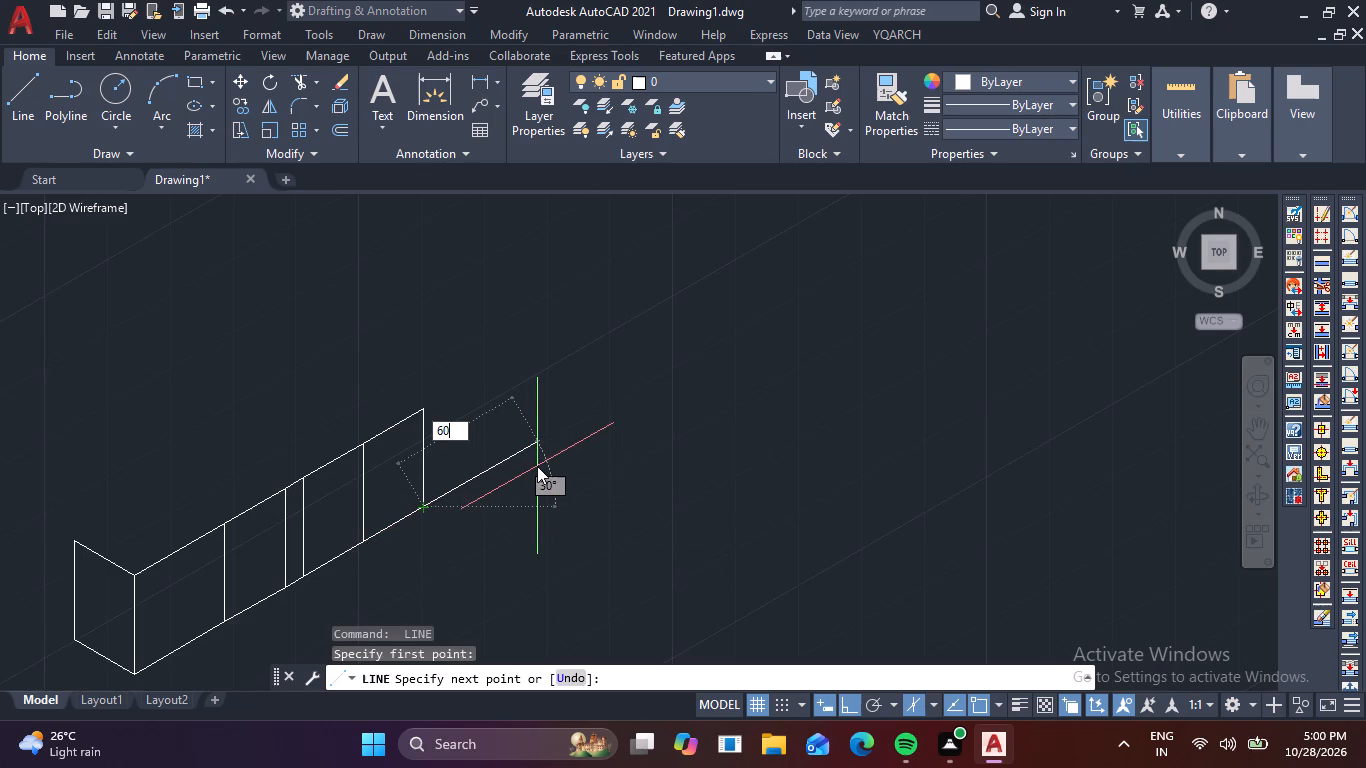
key("Return")
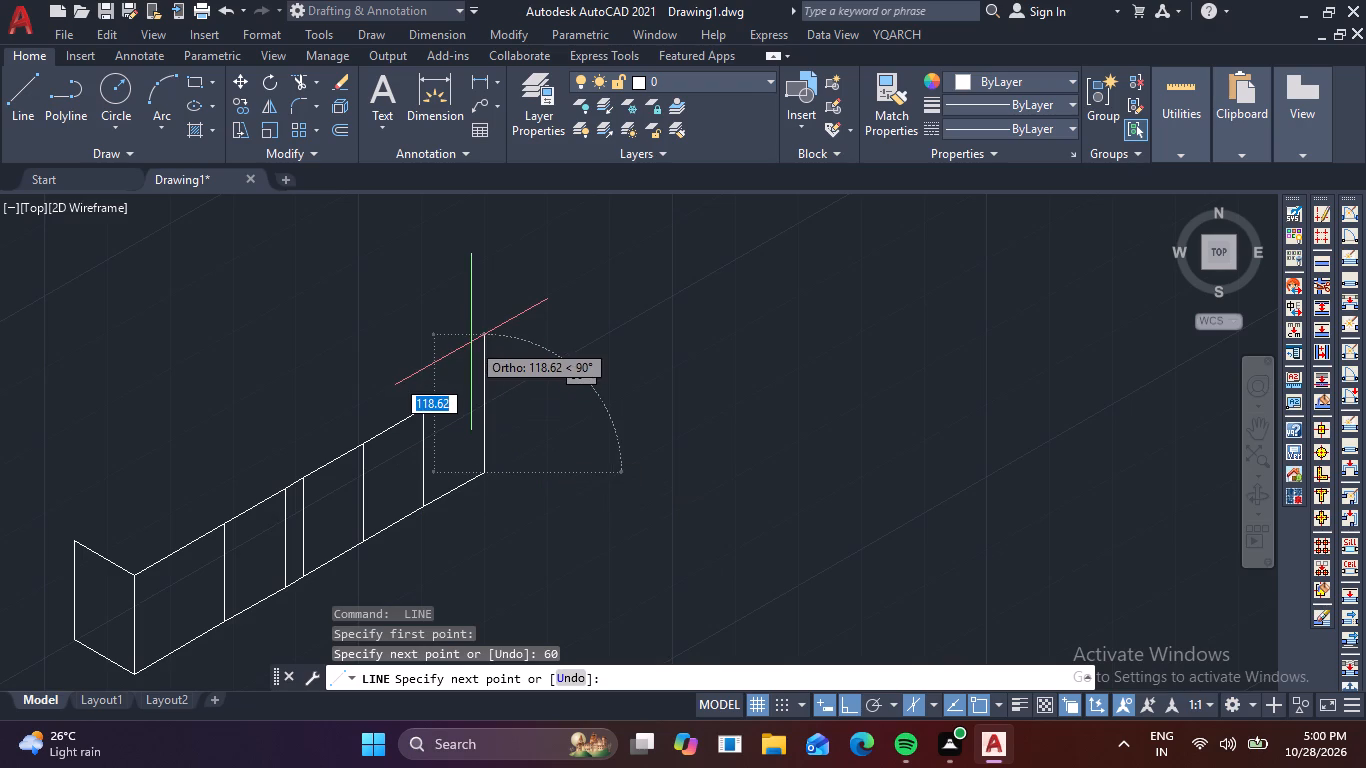
type("85")
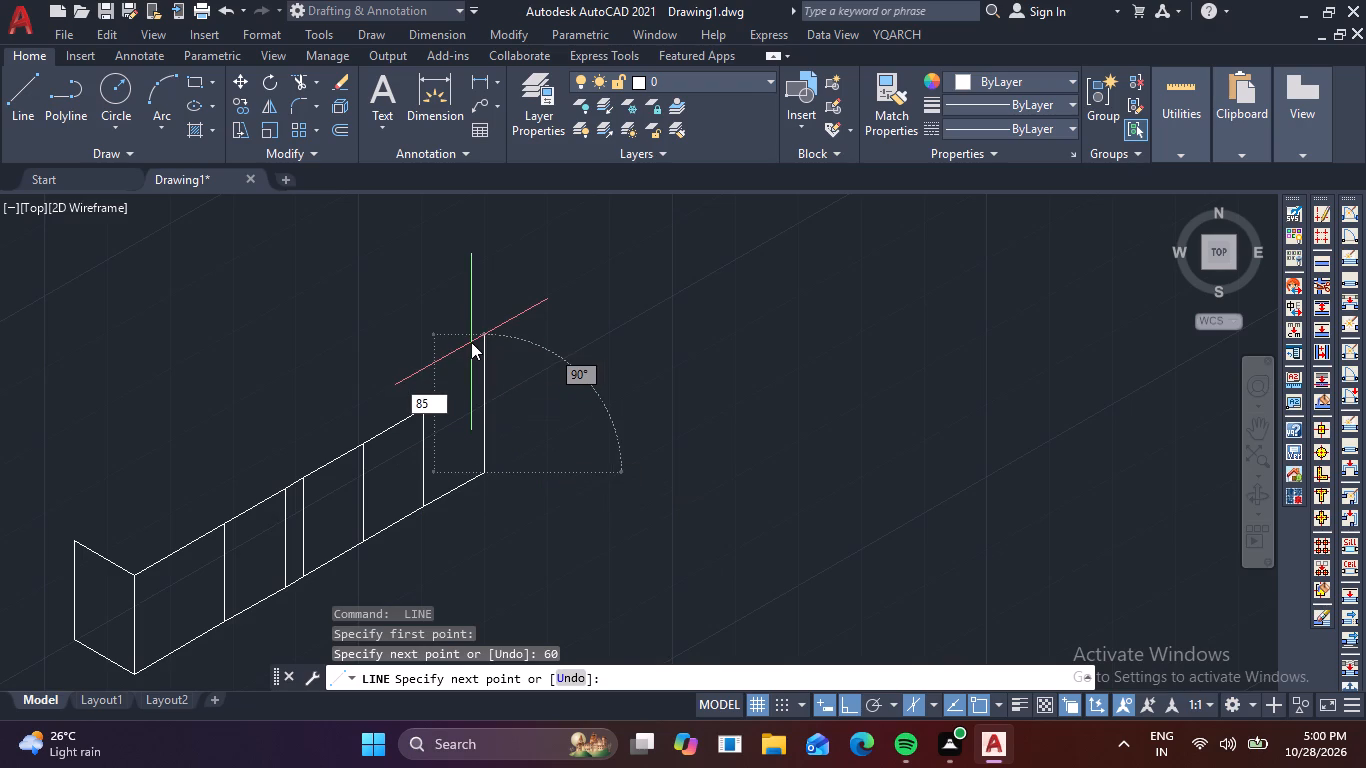
key("Return")
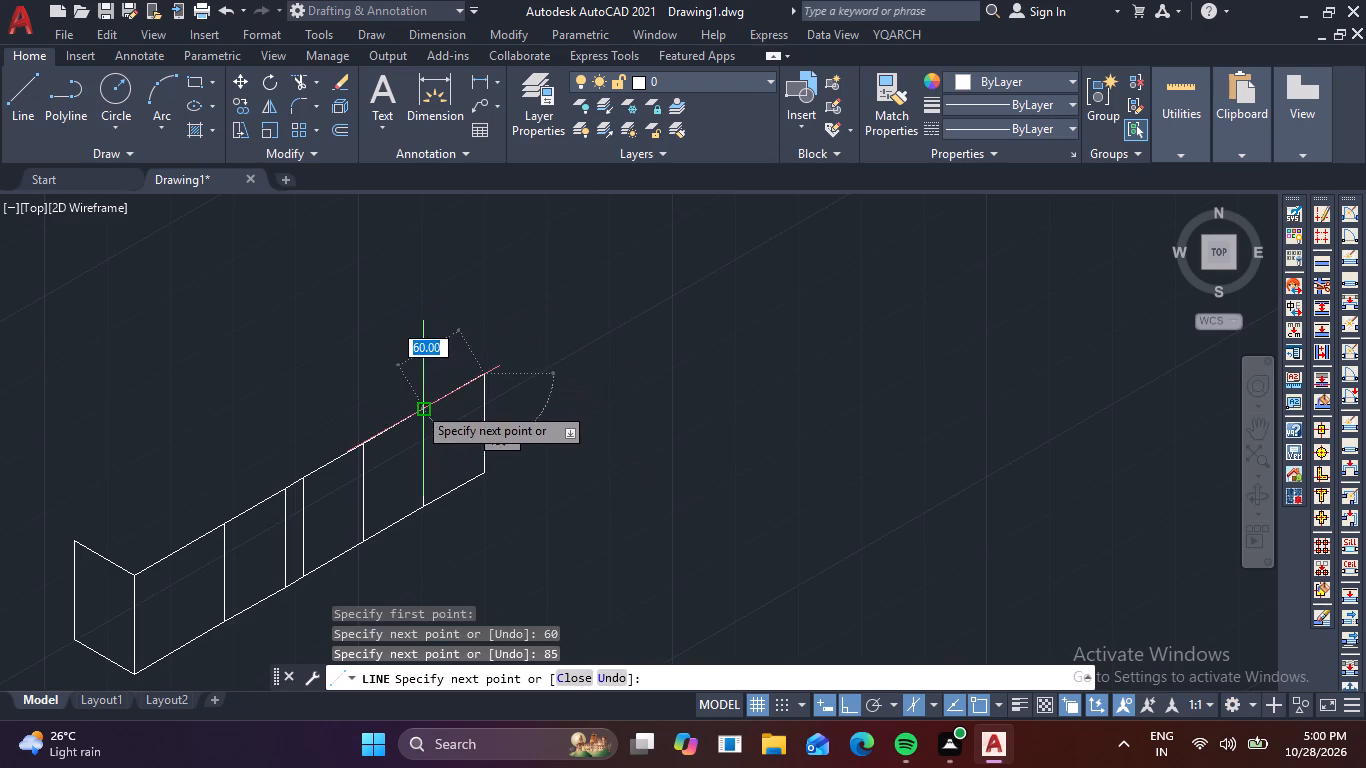
left_click(417, 410)
key("space")
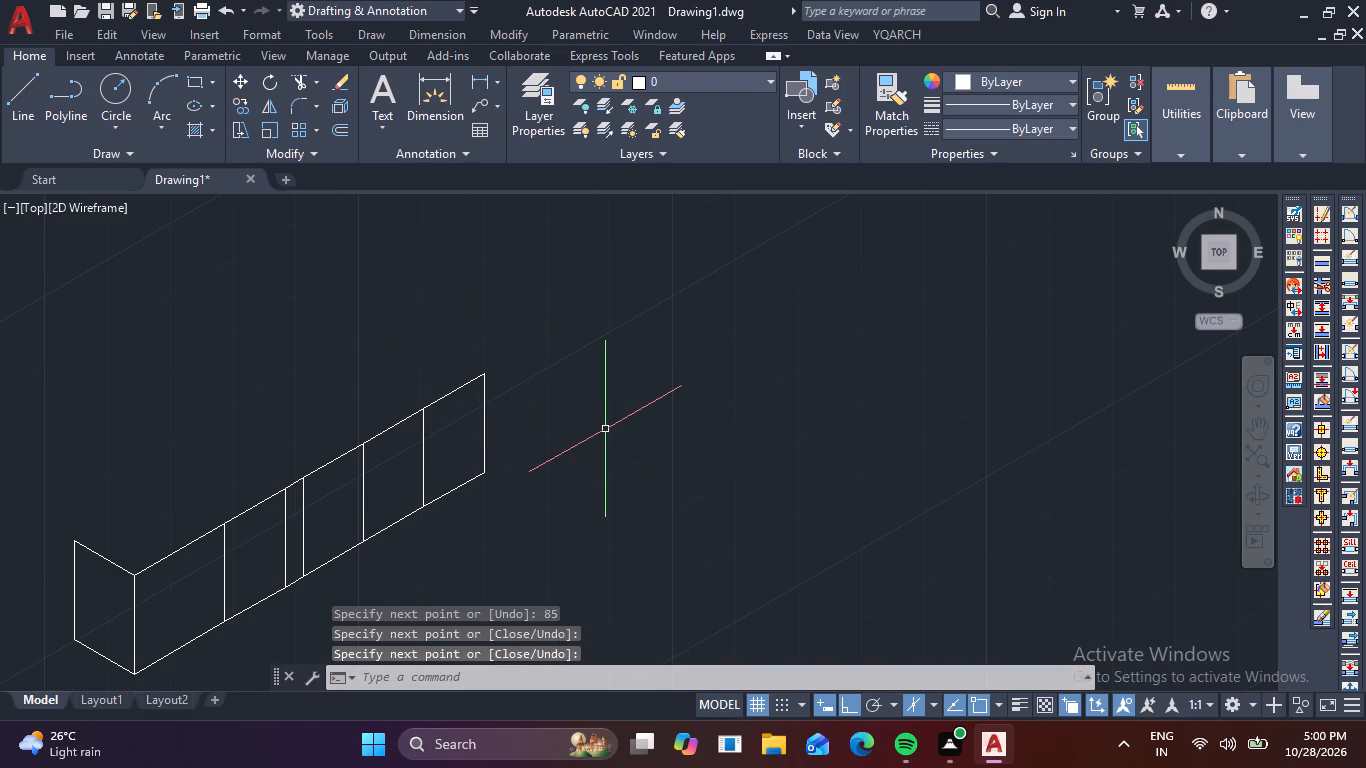
Add a fourth panel beyond the 18-unit panel, 60 units along 30° and 85 units high, joined back along the top.
key("space")
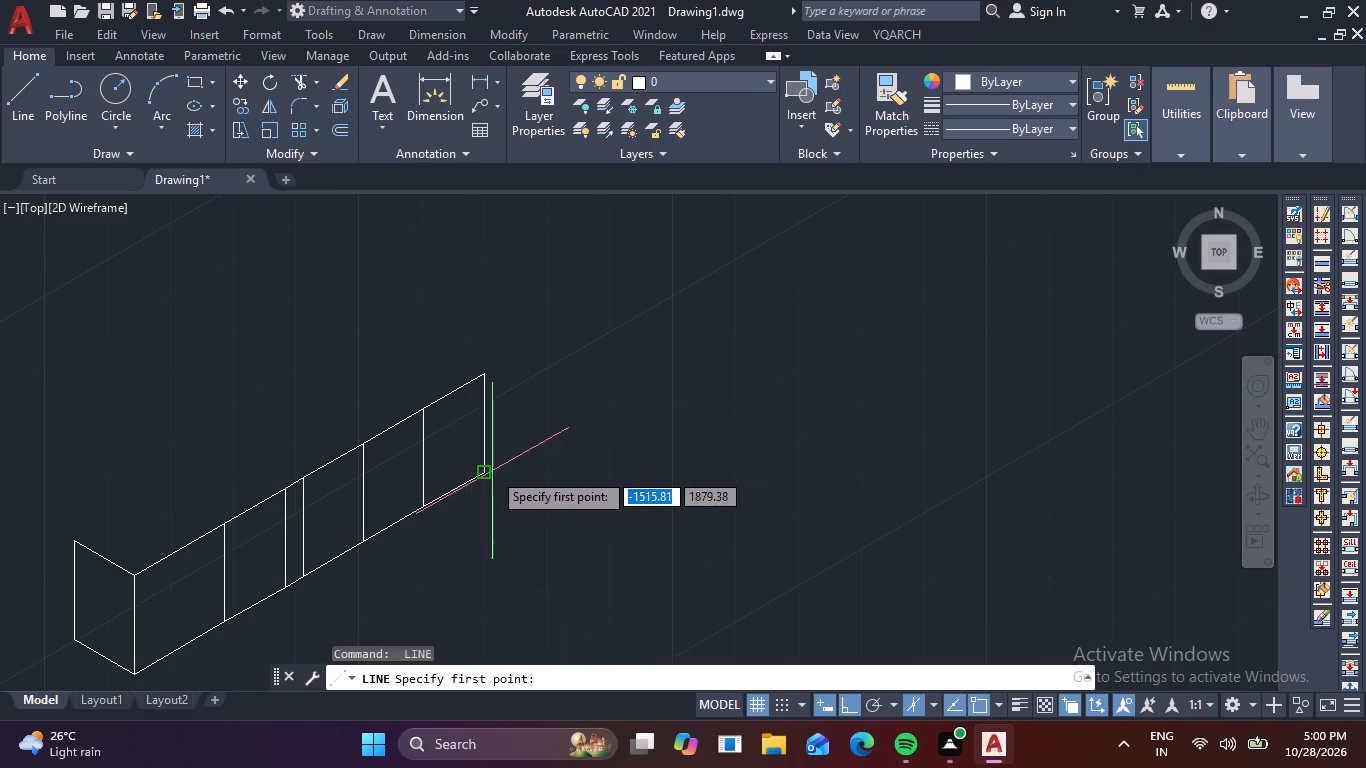
left_click(479, 470)
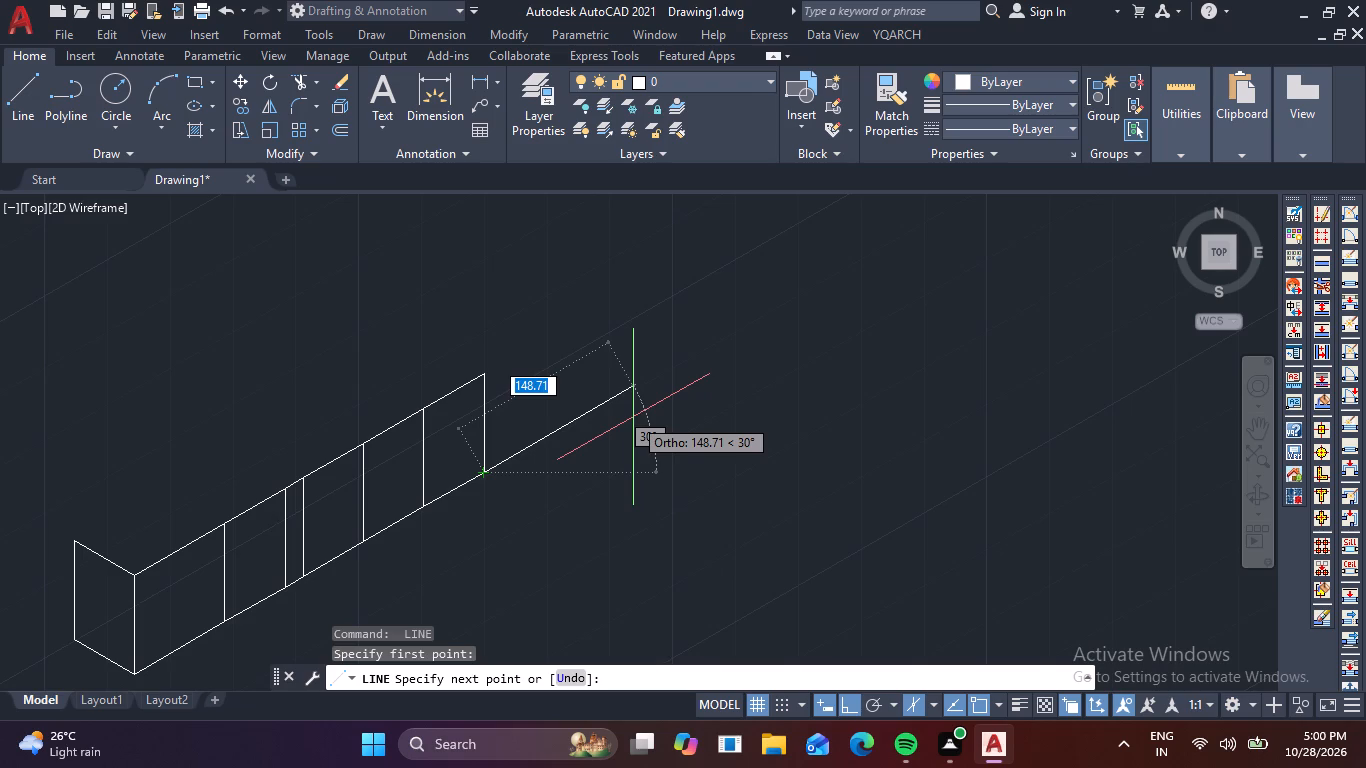
type("60")
key("Return")
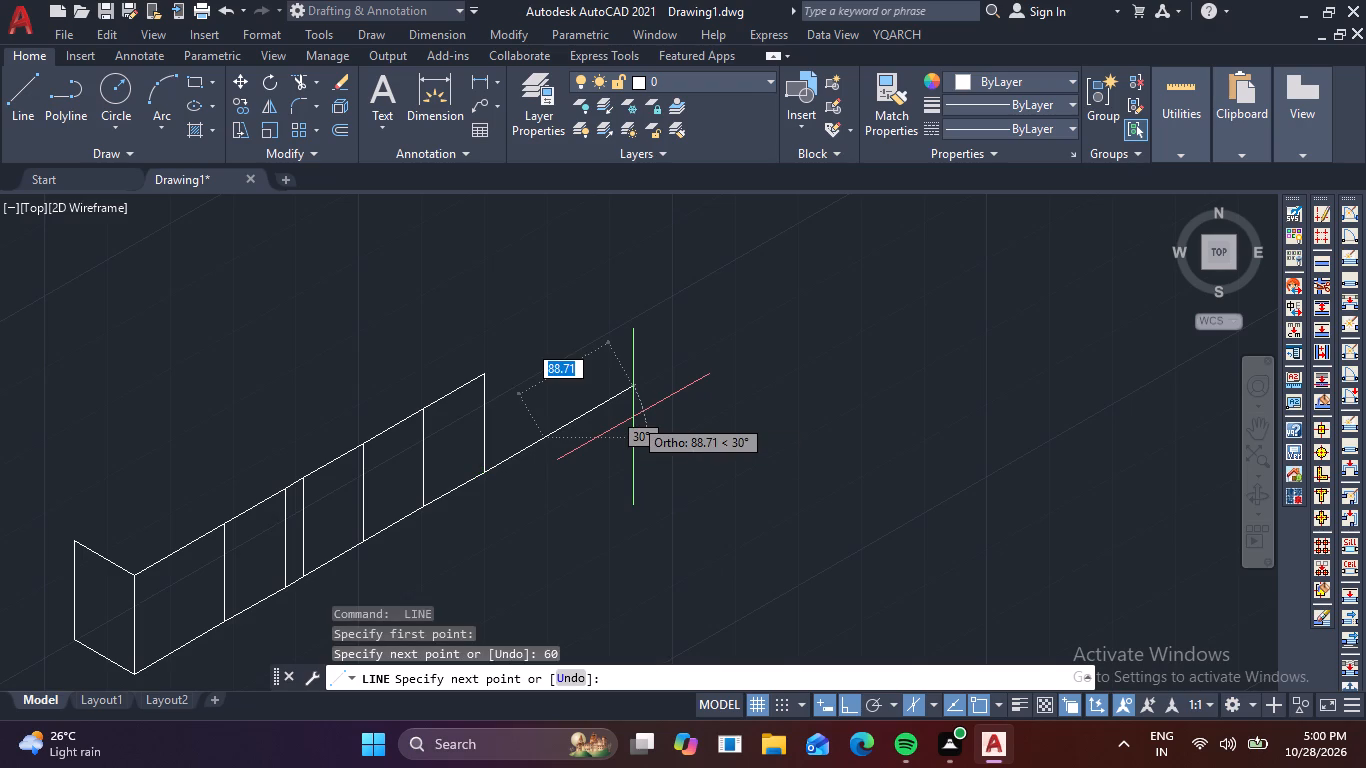
type("85")
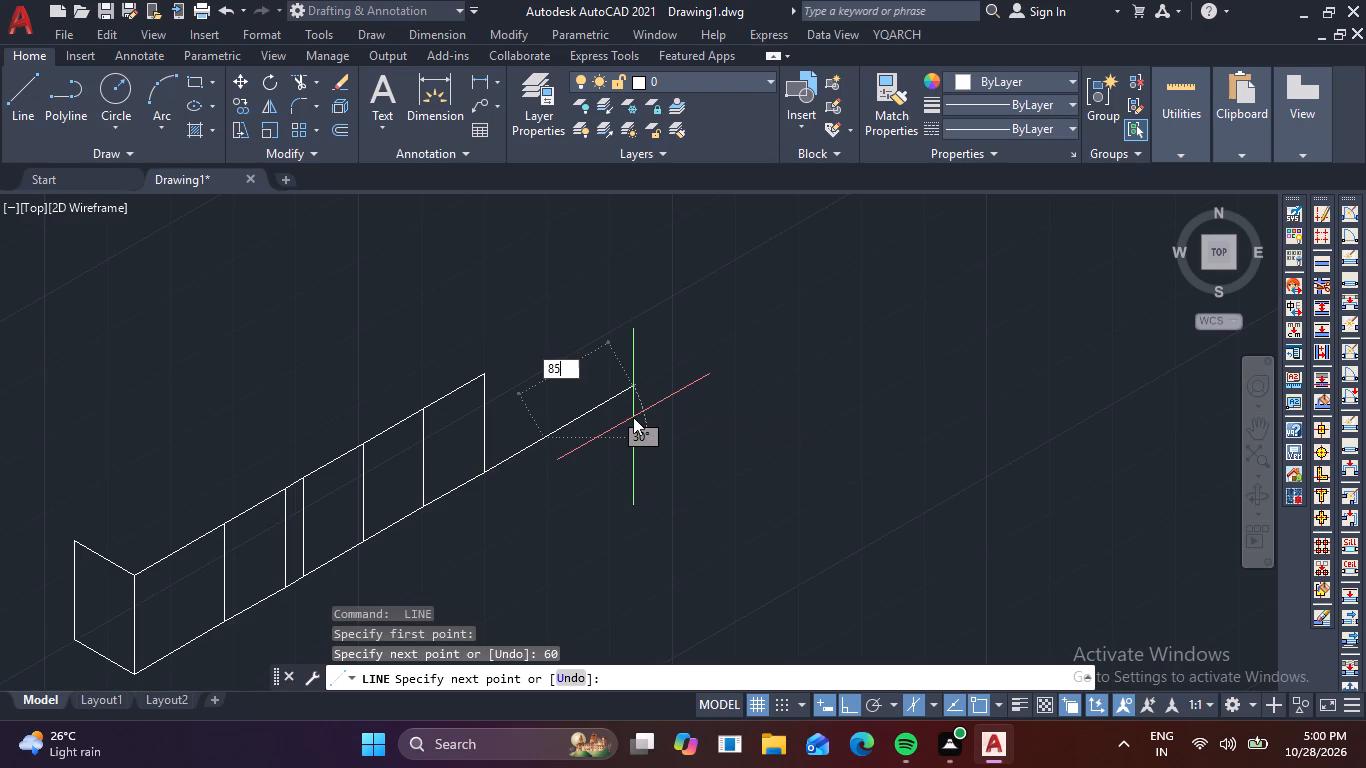
key("Escape")
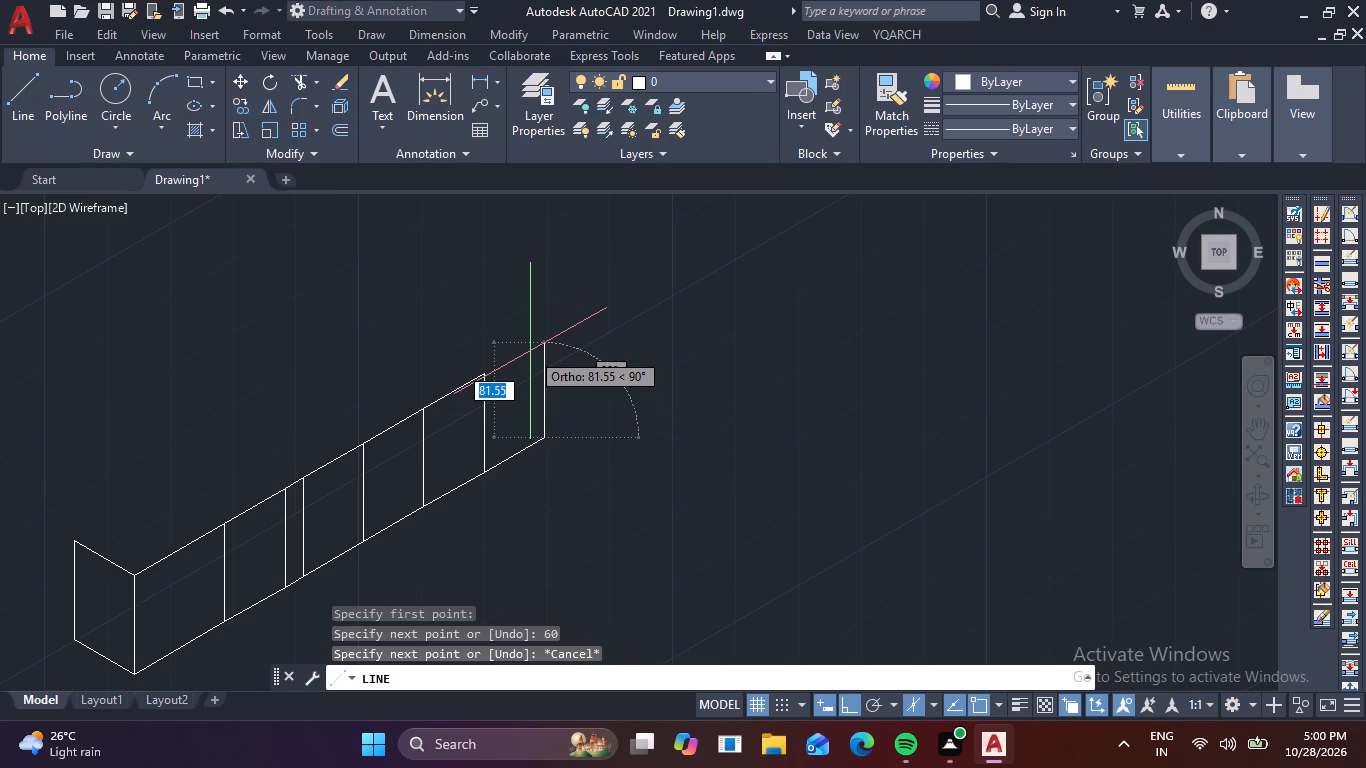
type("85")
key("Return")
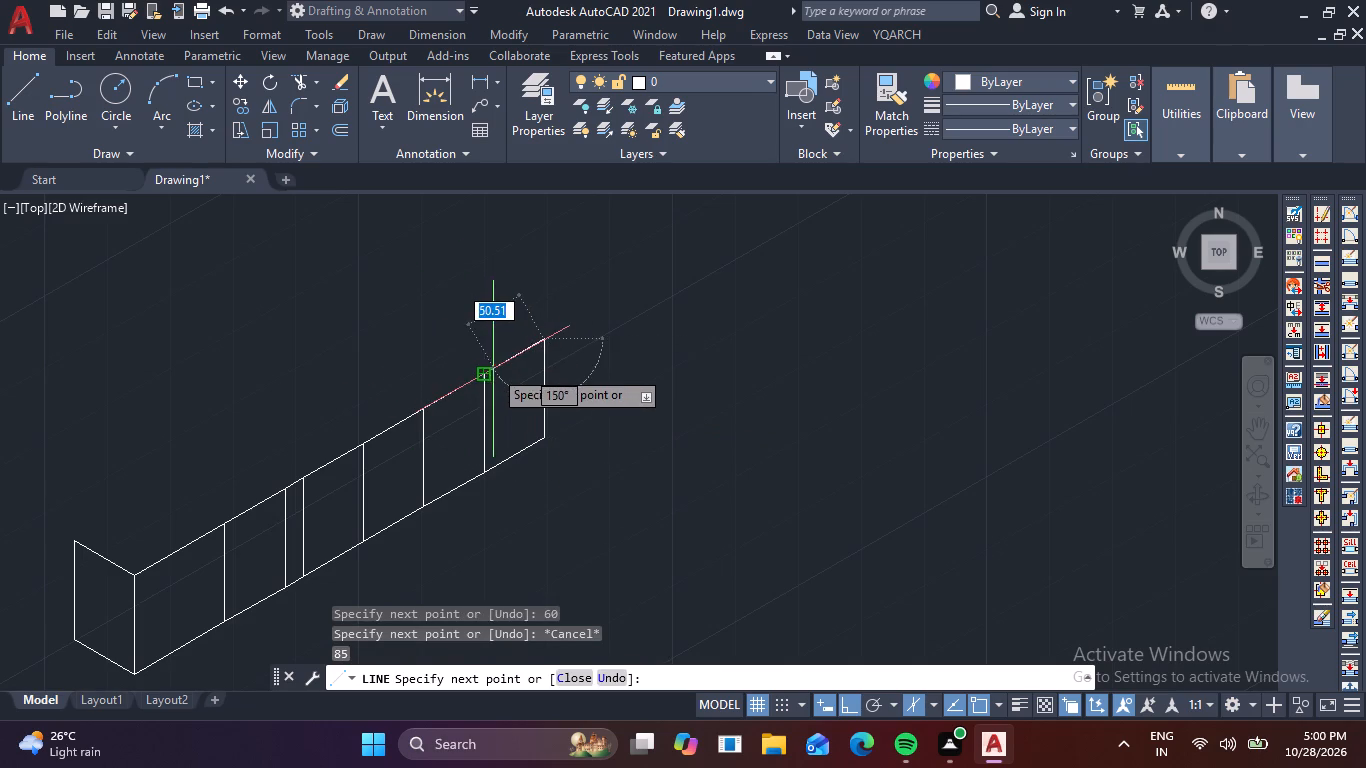
left_click(488, 372)
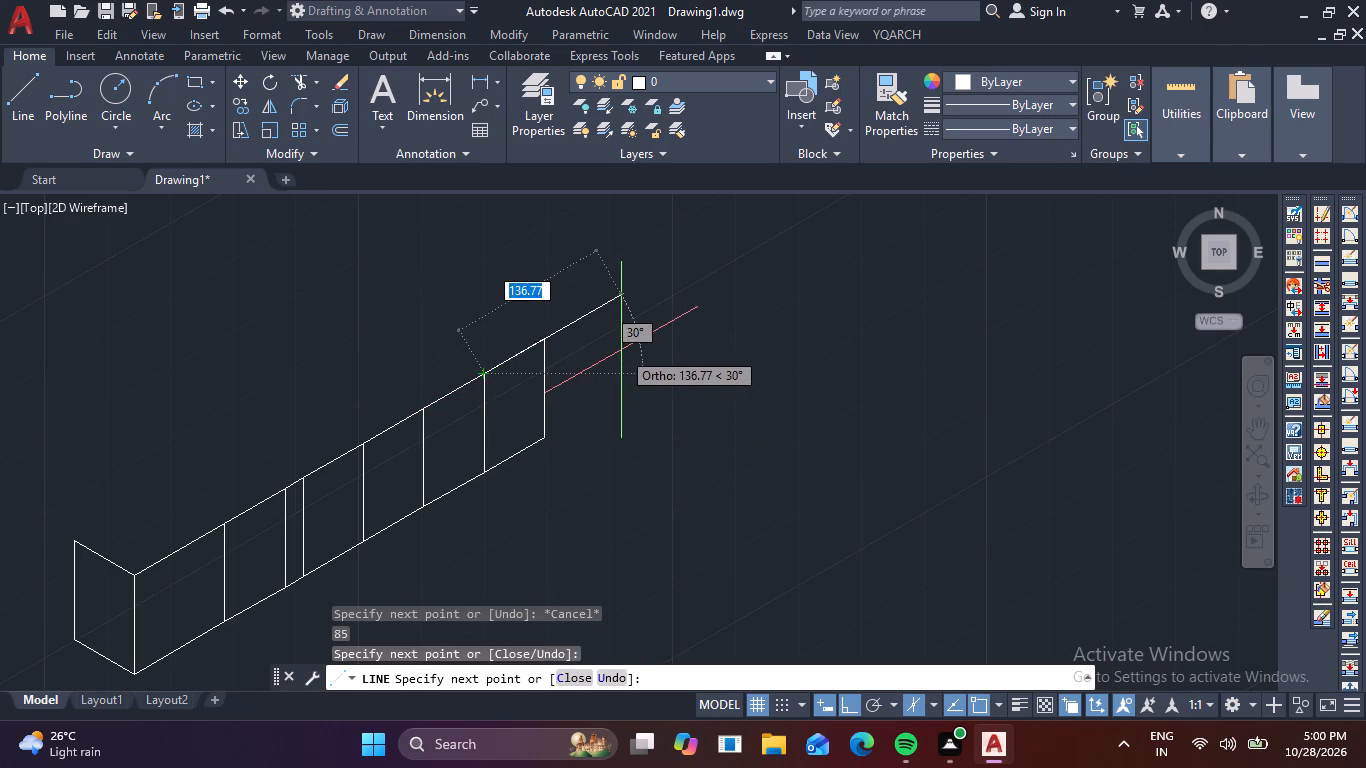
key("Escape")
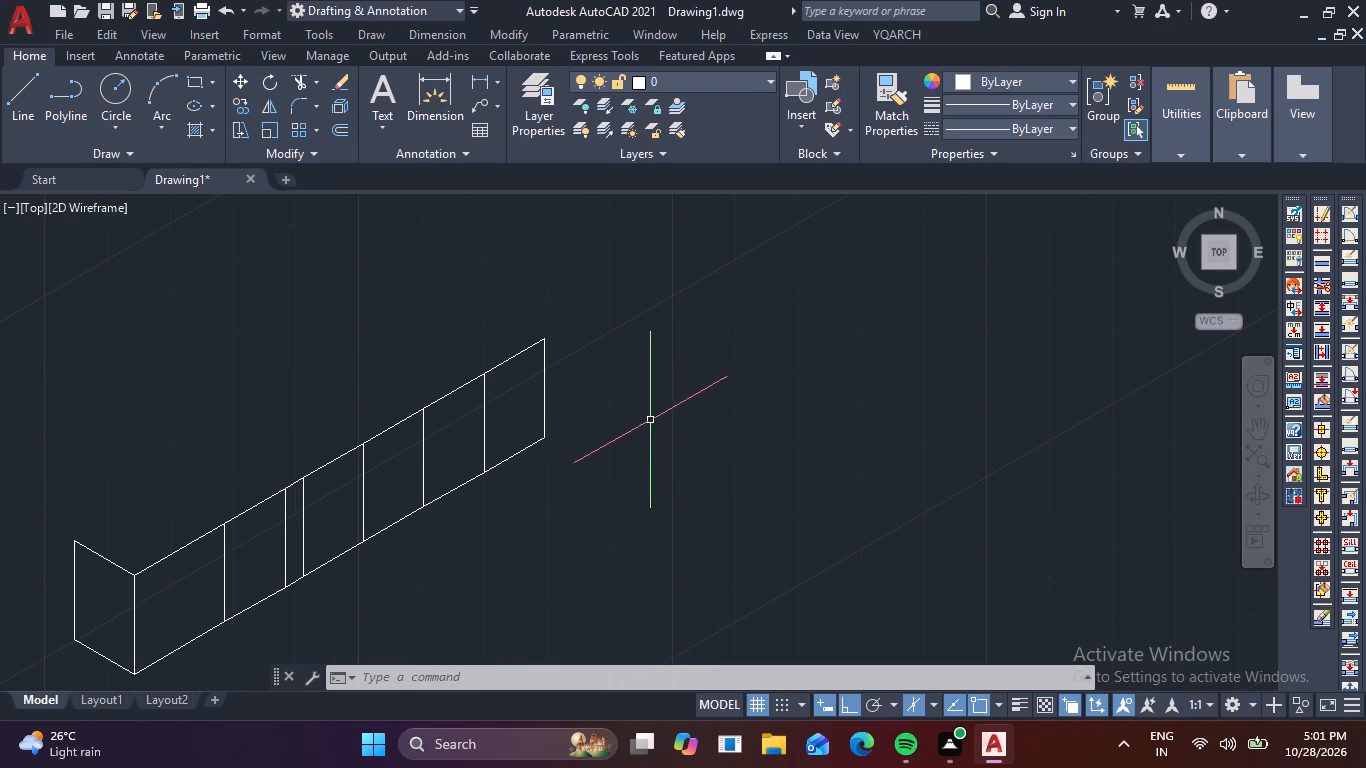
Draw a line 40 units up from the last panel's outer lower corner, continuing back parallel to the base across the four 60-unit panels.
key("l")
key("space")
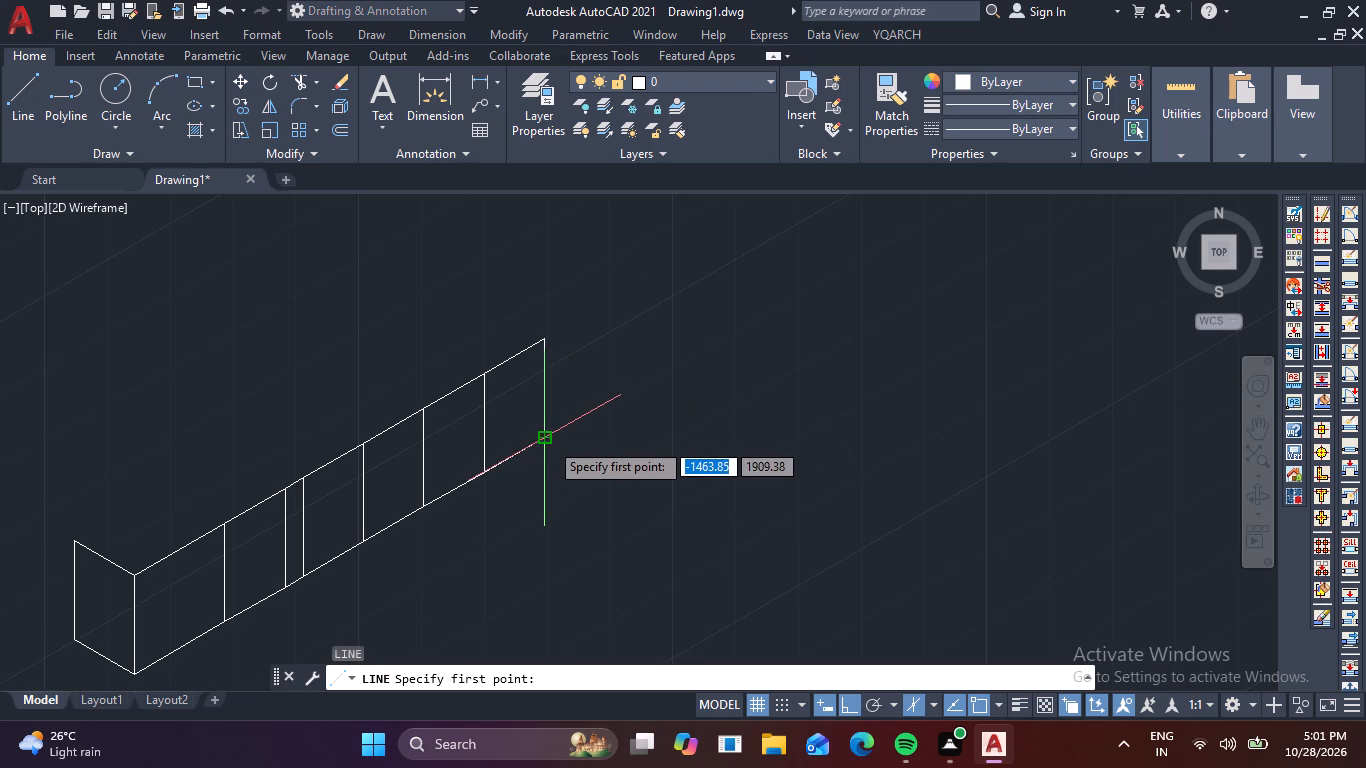
left_click(549, 436)
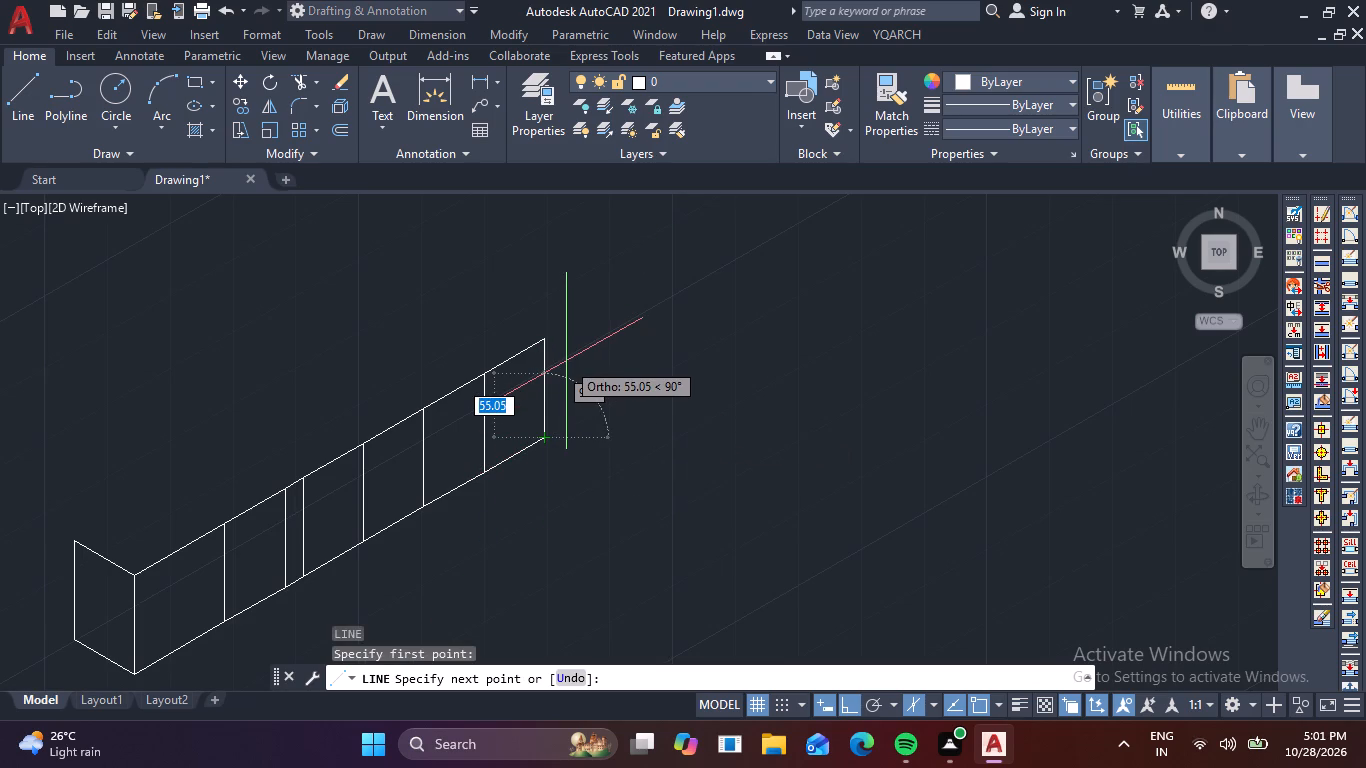
type("40")
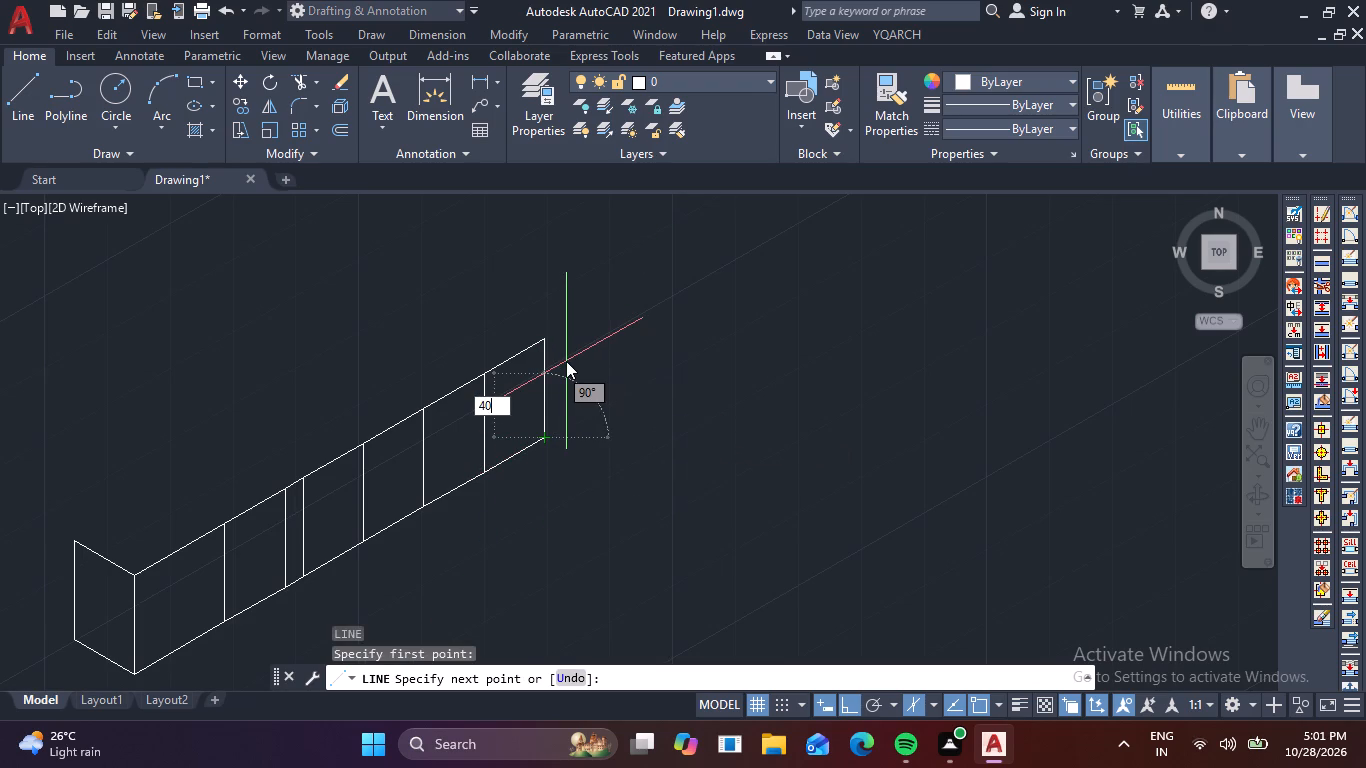
key("Return")
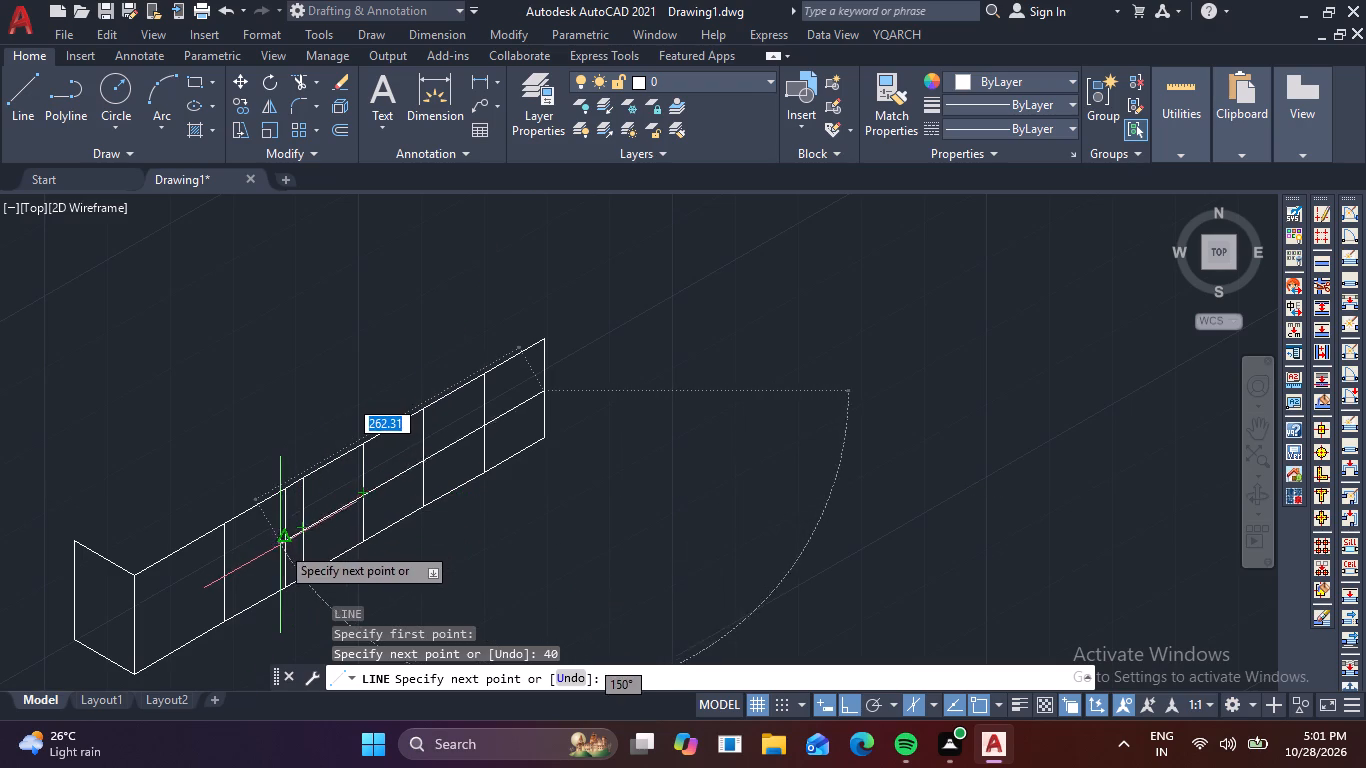
scroll(277, 547, "up", 4)
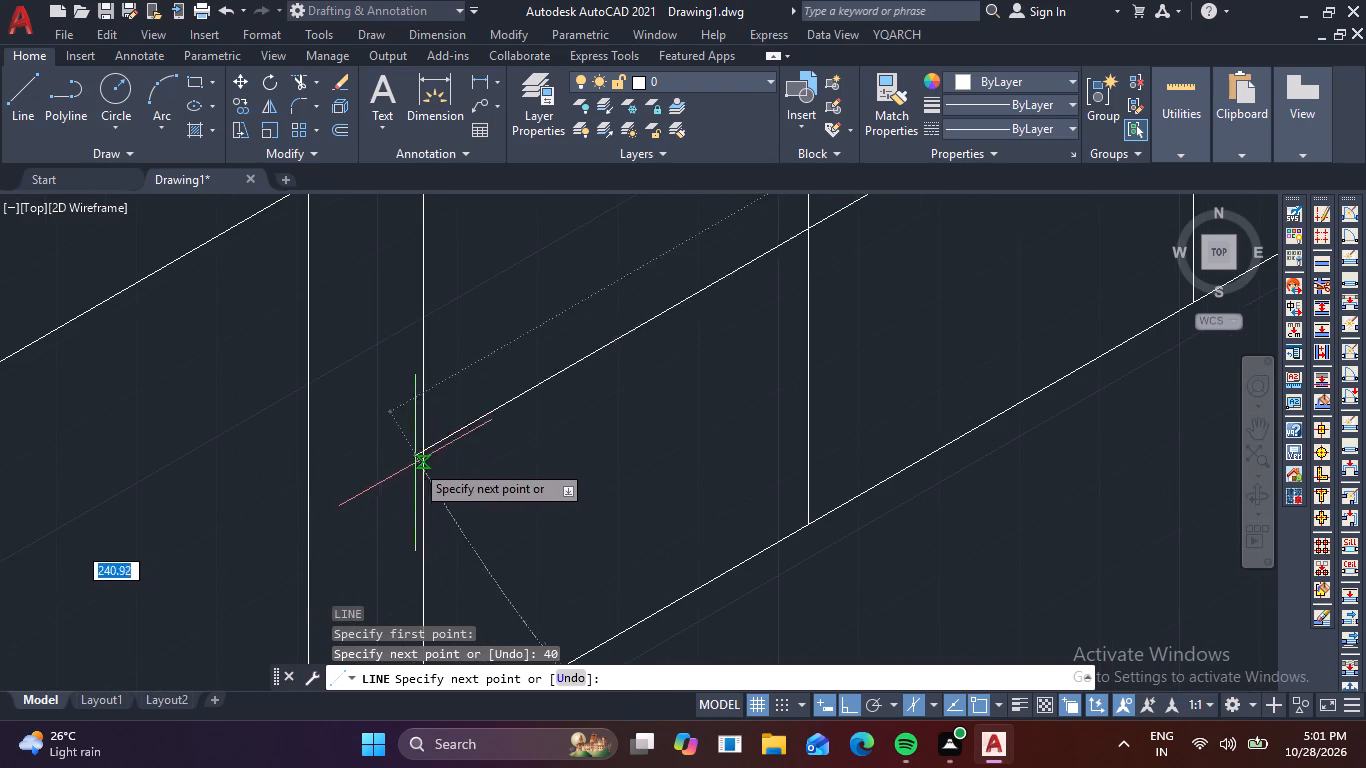
left_click(368, 480)
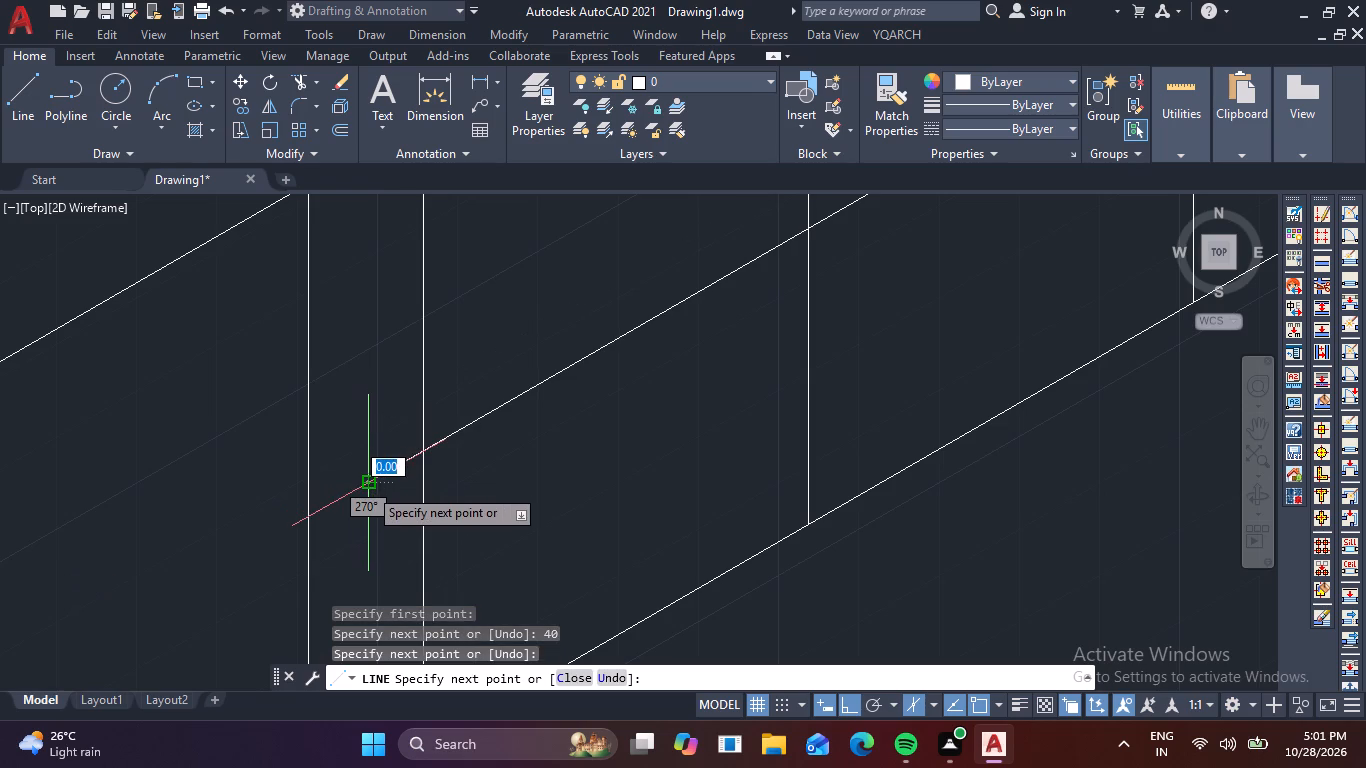
key("Escape")
Trim the new divider line's overshoot inside the 18-unit panel back to that panel's outer edge.
type("TR")
key("space")
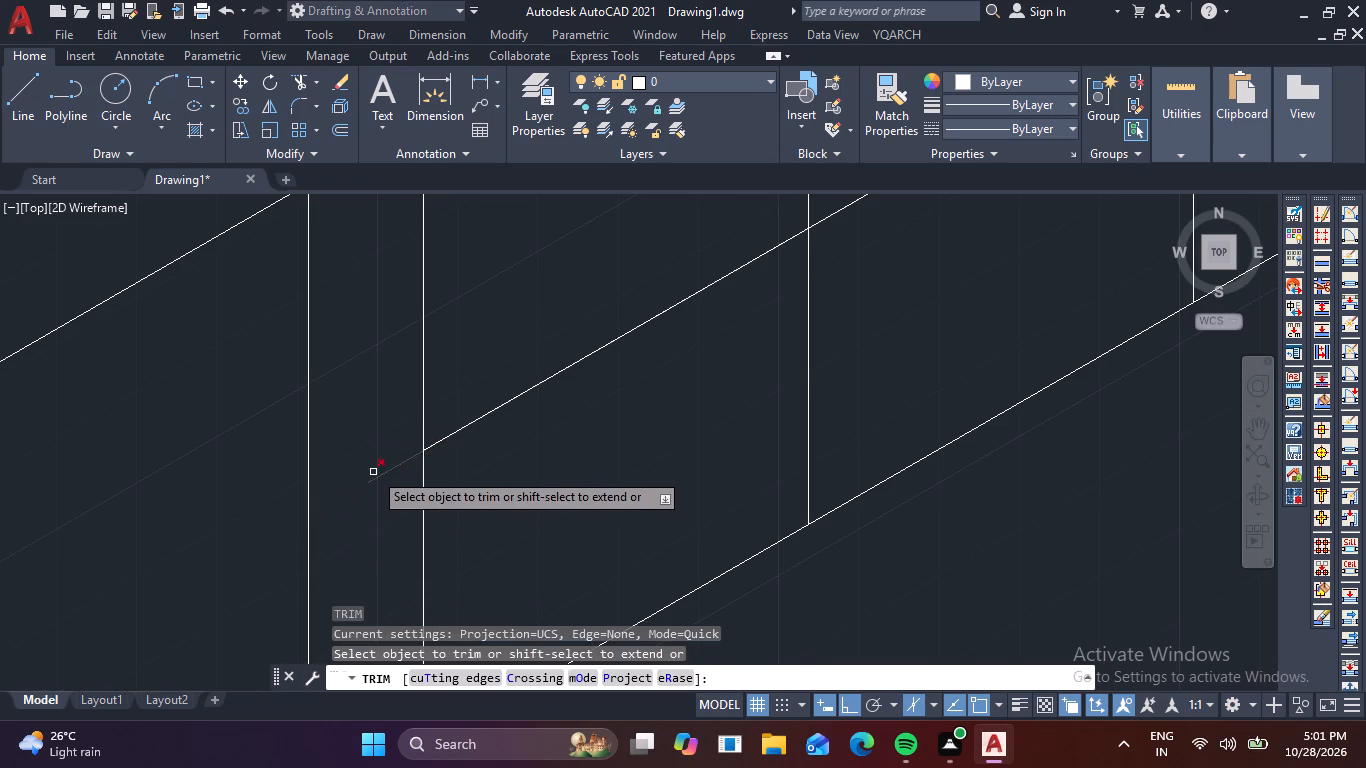
left_click_drag(378, 451, 388, 500)
key("Escape")
Draw the object's rear top edge along 30° from the back upper corner of the short end face, parallel to the panel row.
scroll(381, 512, "down", 5)
scroll(554, 476, "up", 2)
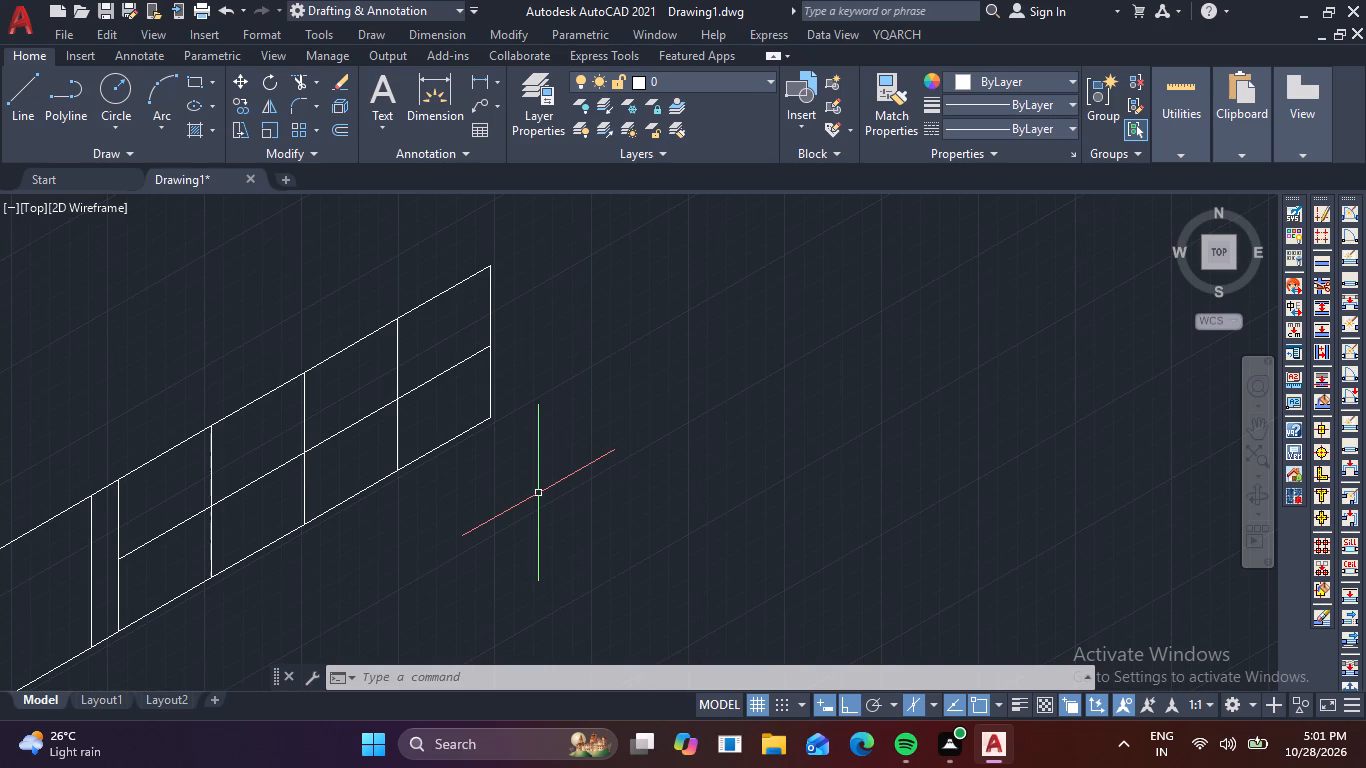
scroll(538, 493, "down", 1)
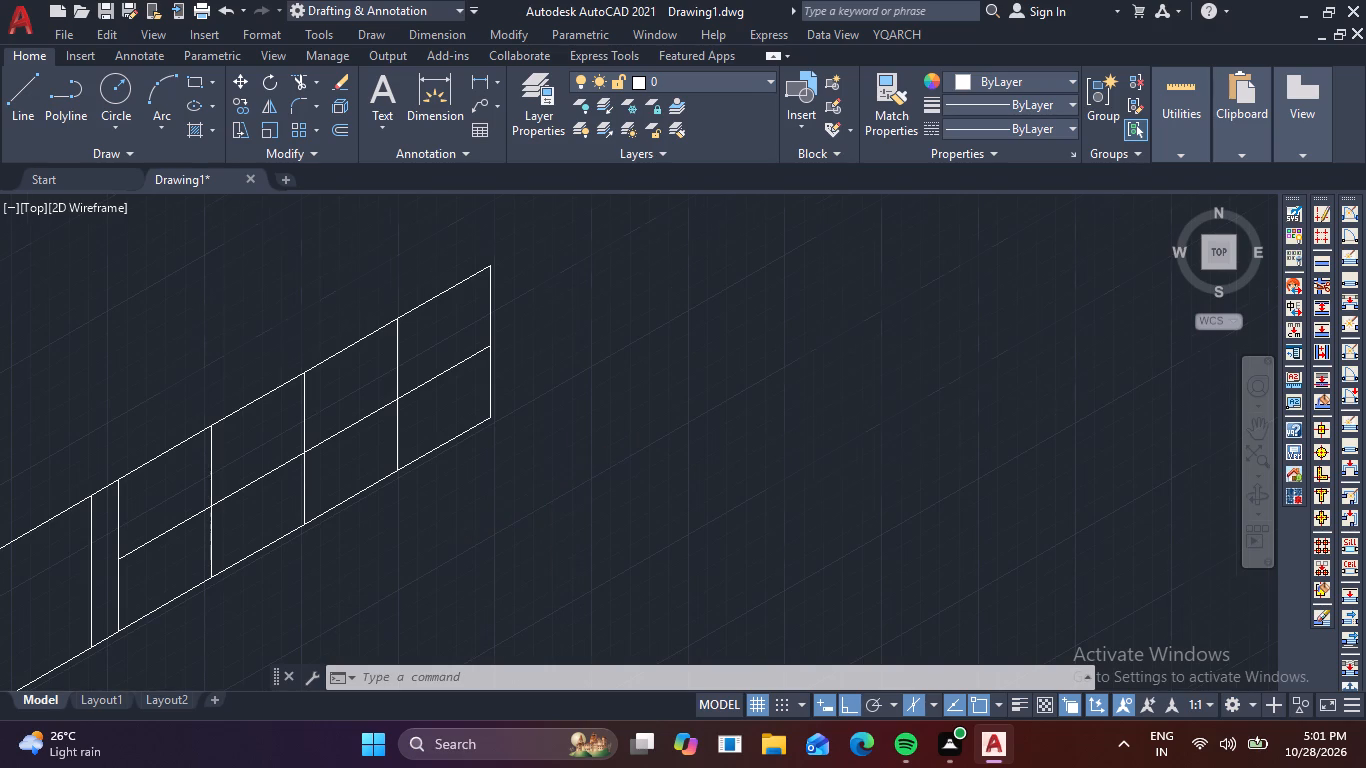
scroll(530, 498, "down", 2)
scroll(385, 520, "up", 2)
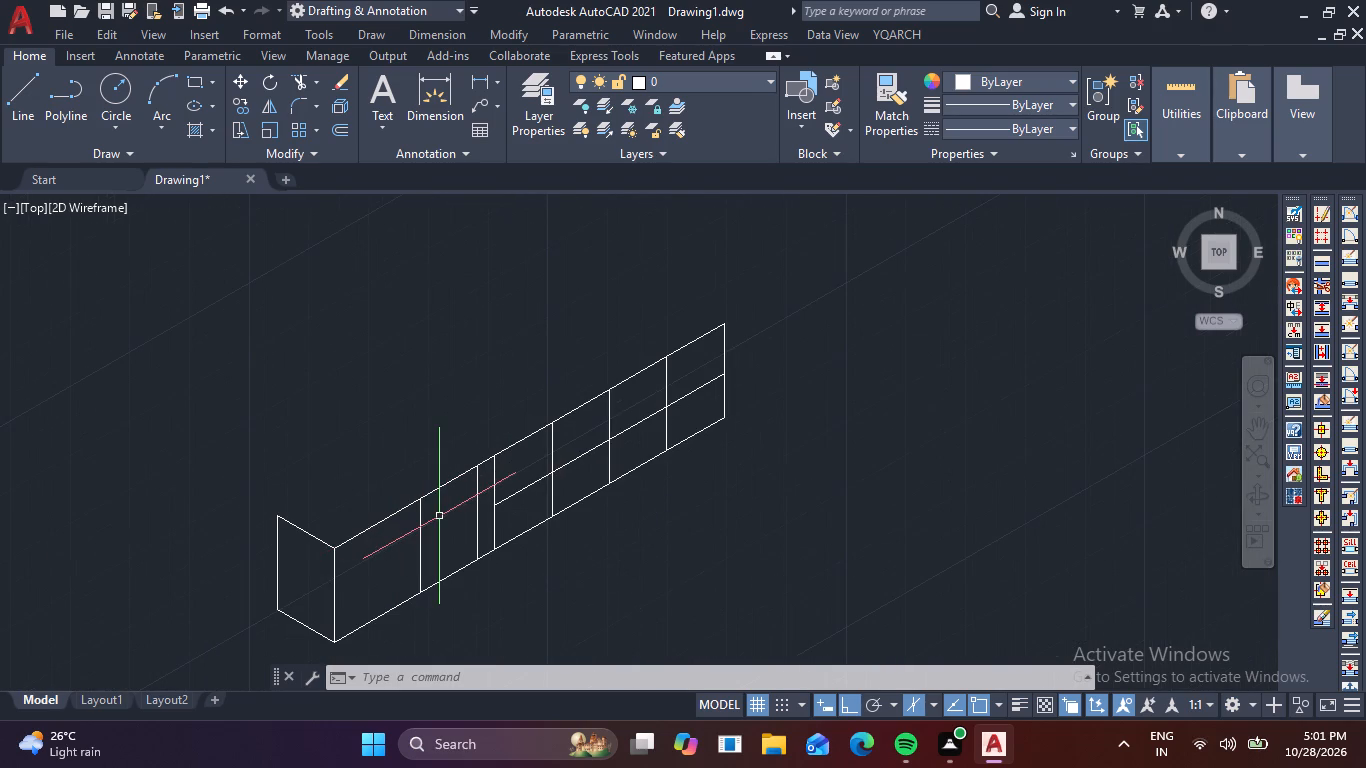
type("L")
key("space")
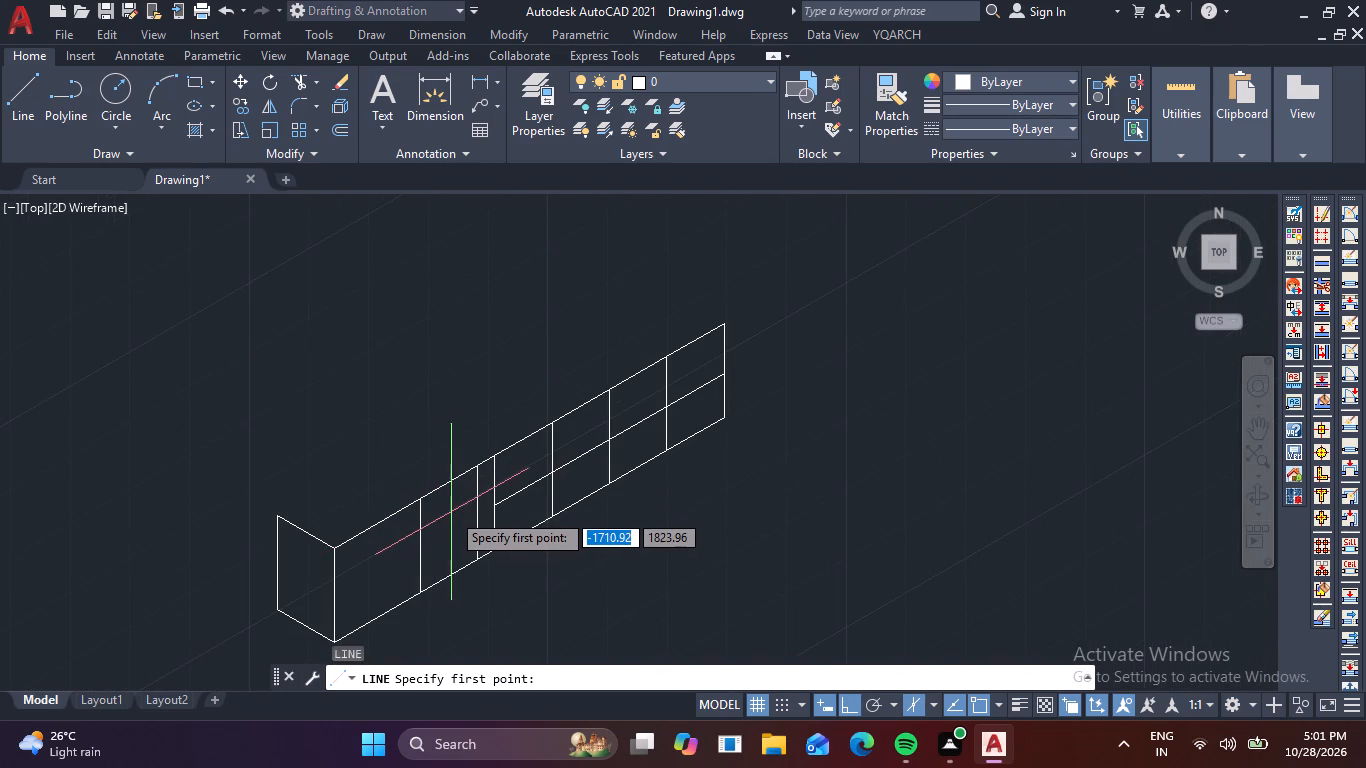
scroll(449, 514, "down", 1)
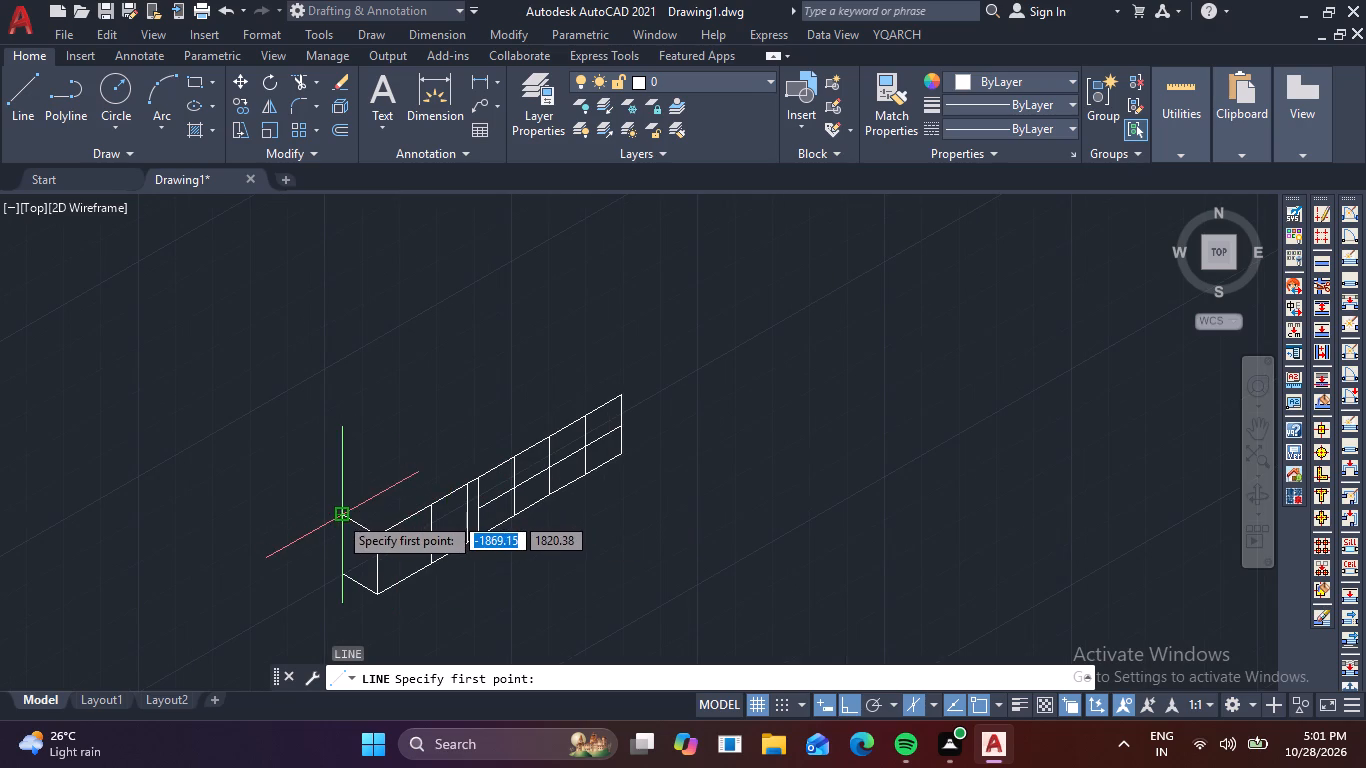
left_click(338, 515)
scroll(608, 378, "up", 2)
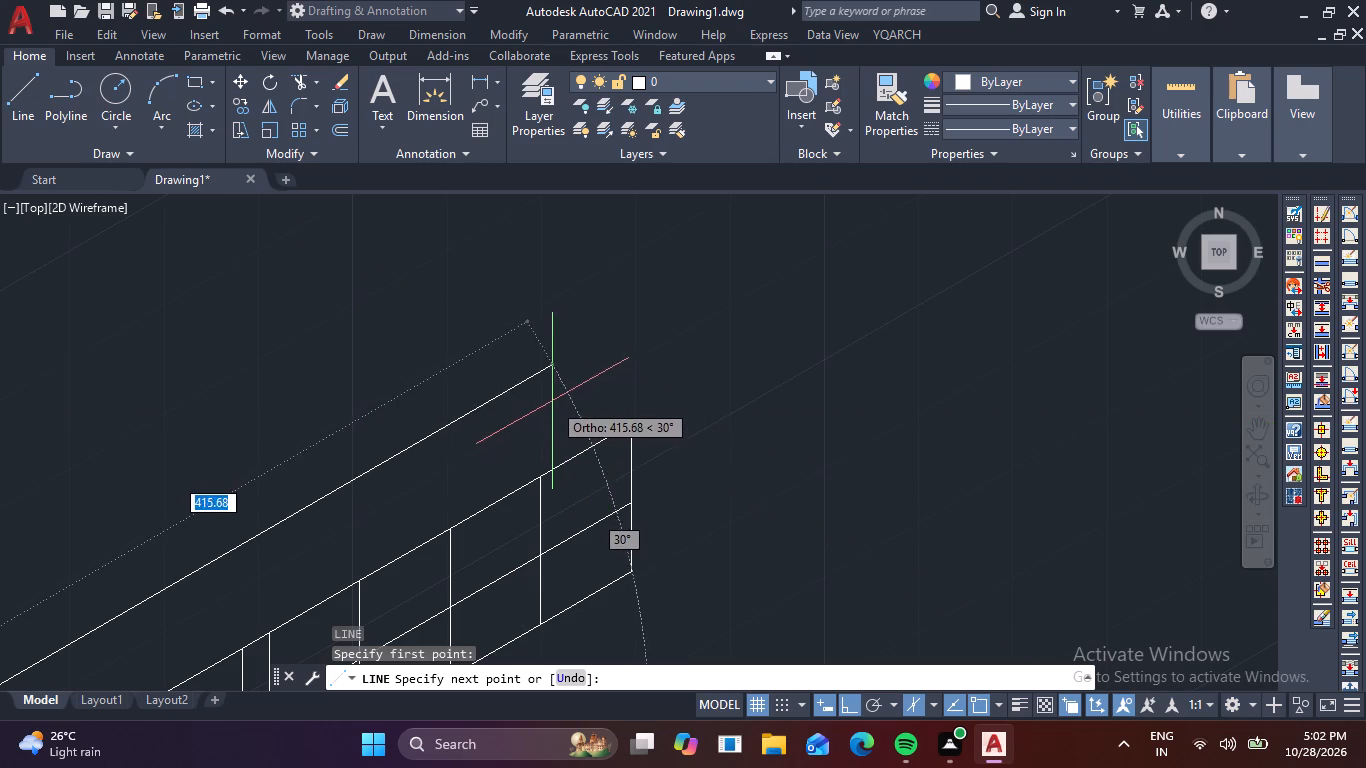
scroll(553, 400, "down", 1)
middle_click_drag(608, 379, 764, 332)
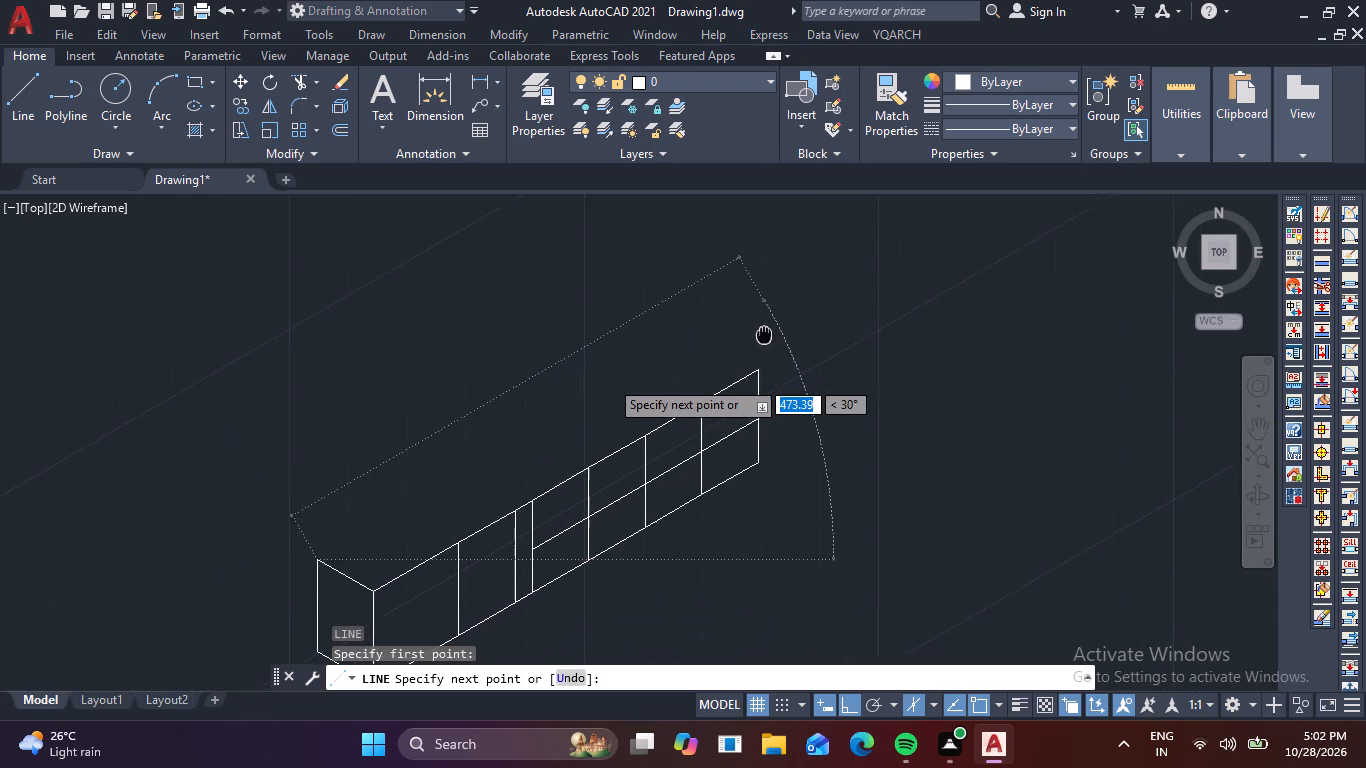
middle_click_drag(764, 332, 776, 315)
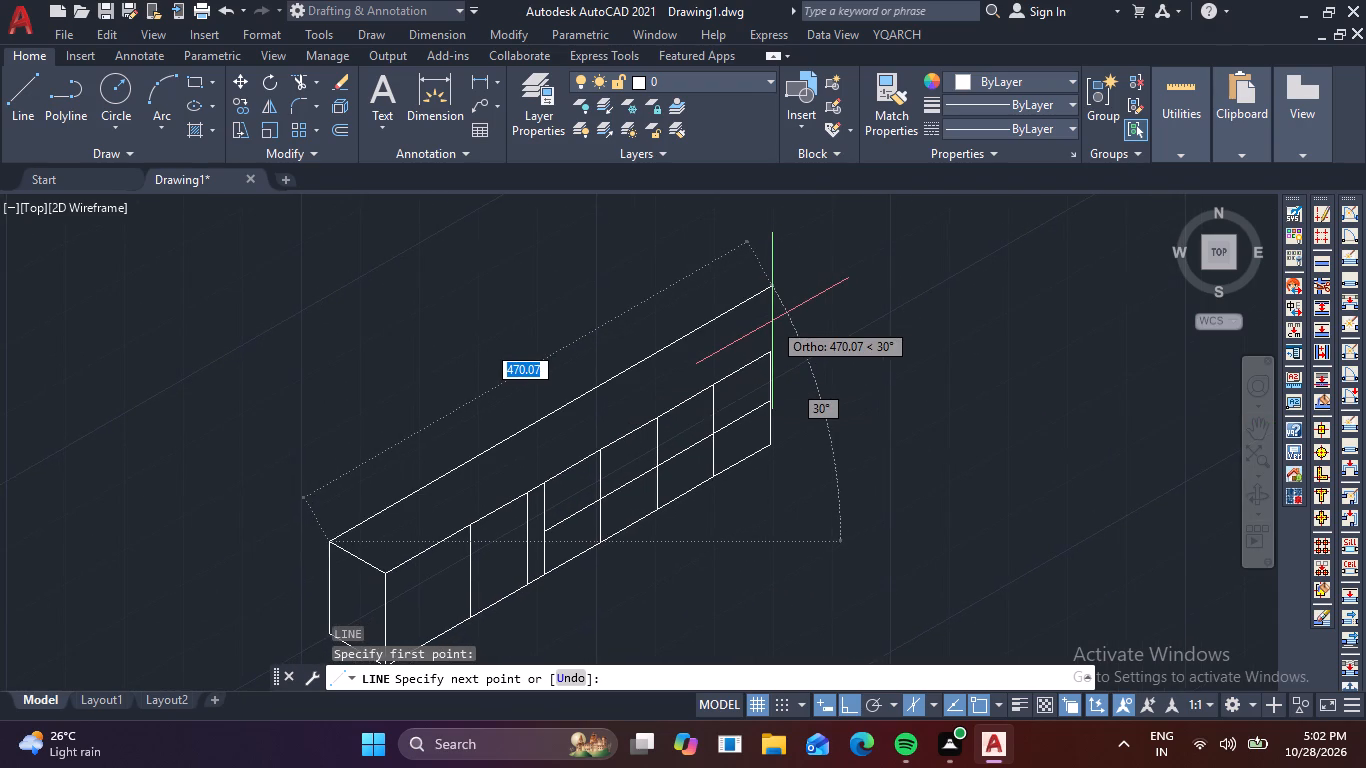
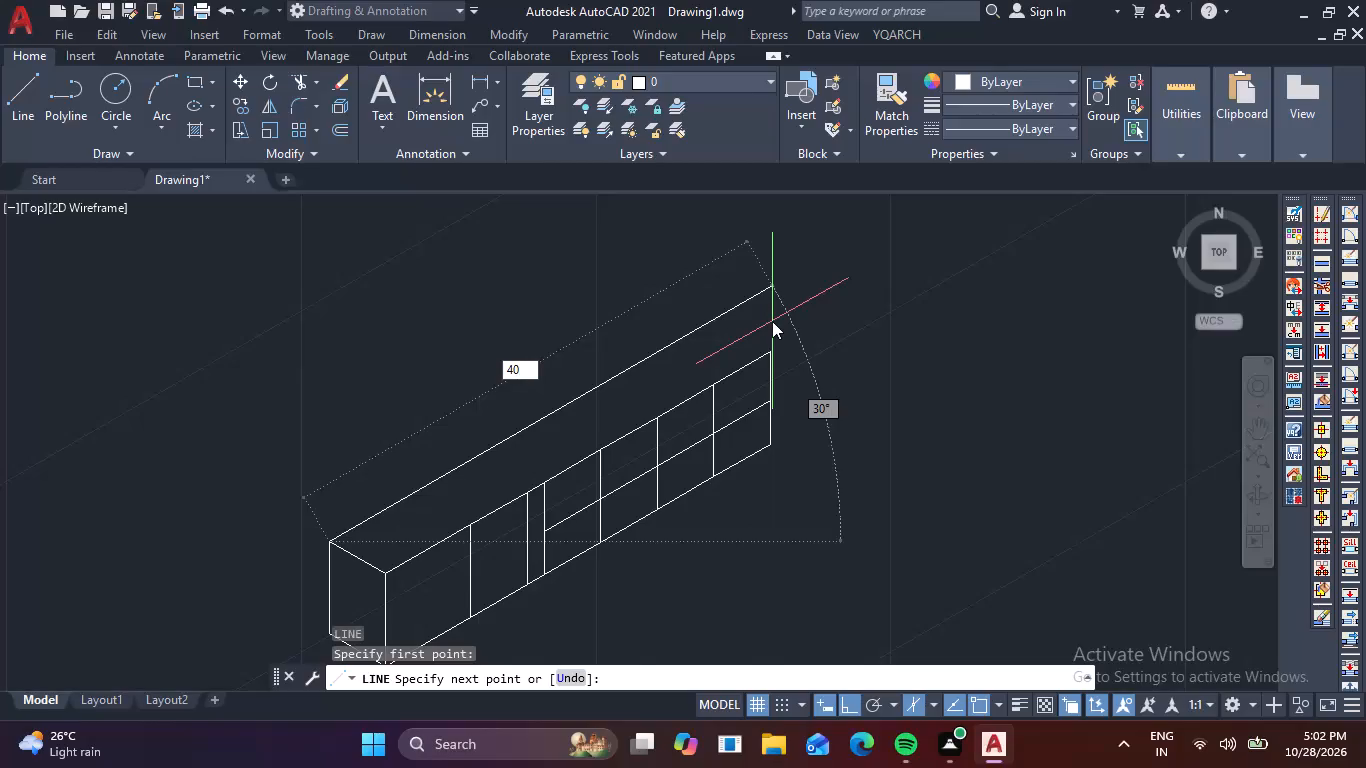
Set the rear top edge to 408 units along 30° from the short end face's back upper corner.
key("8")
key("Return")
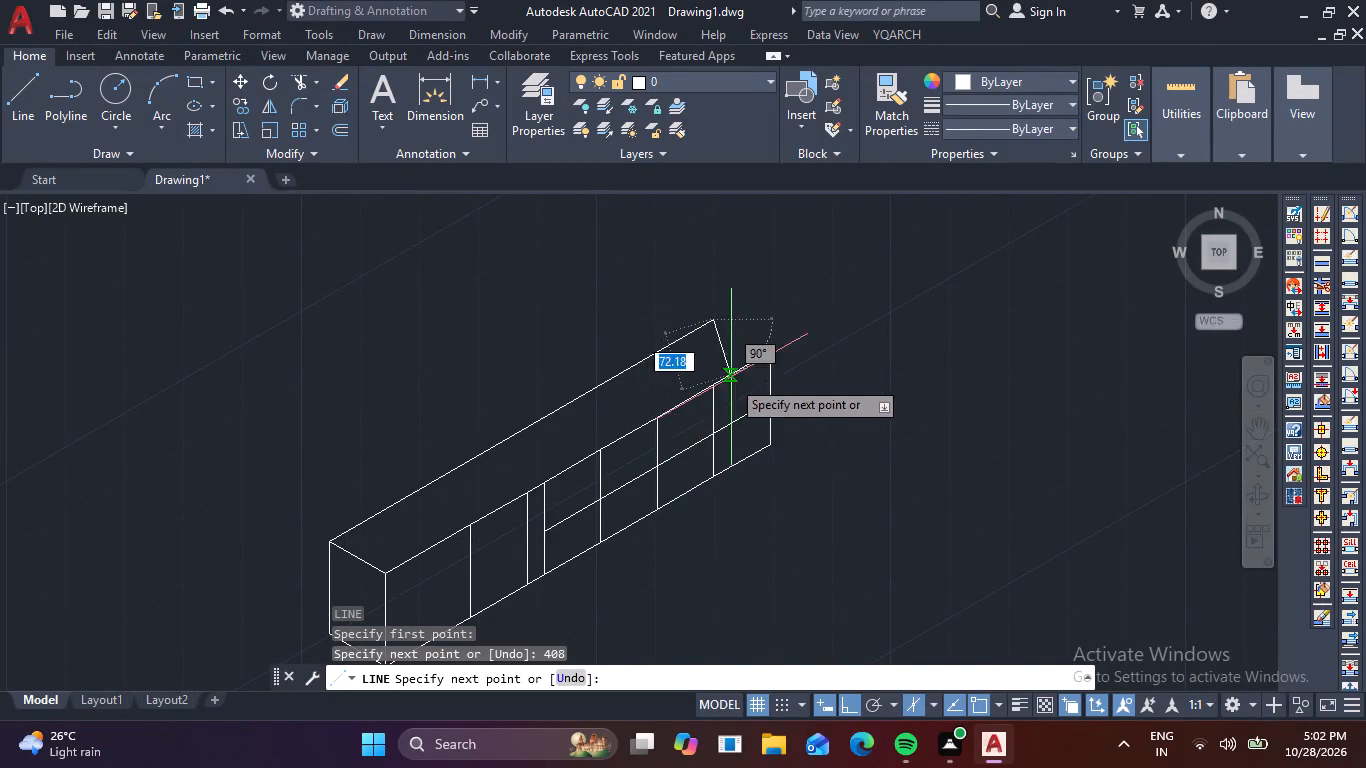
scroll(725, 367, "up", 2)
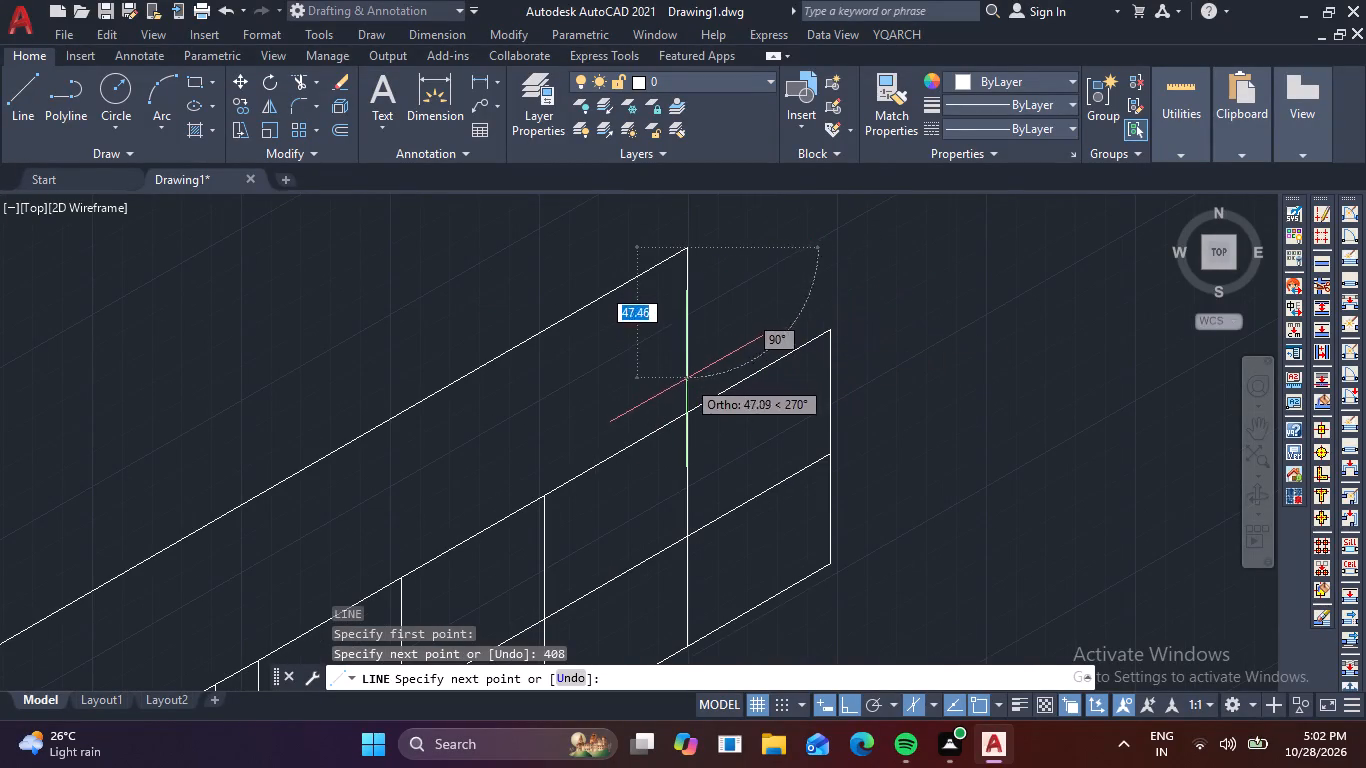
scroll(789, 289, "down", 2)
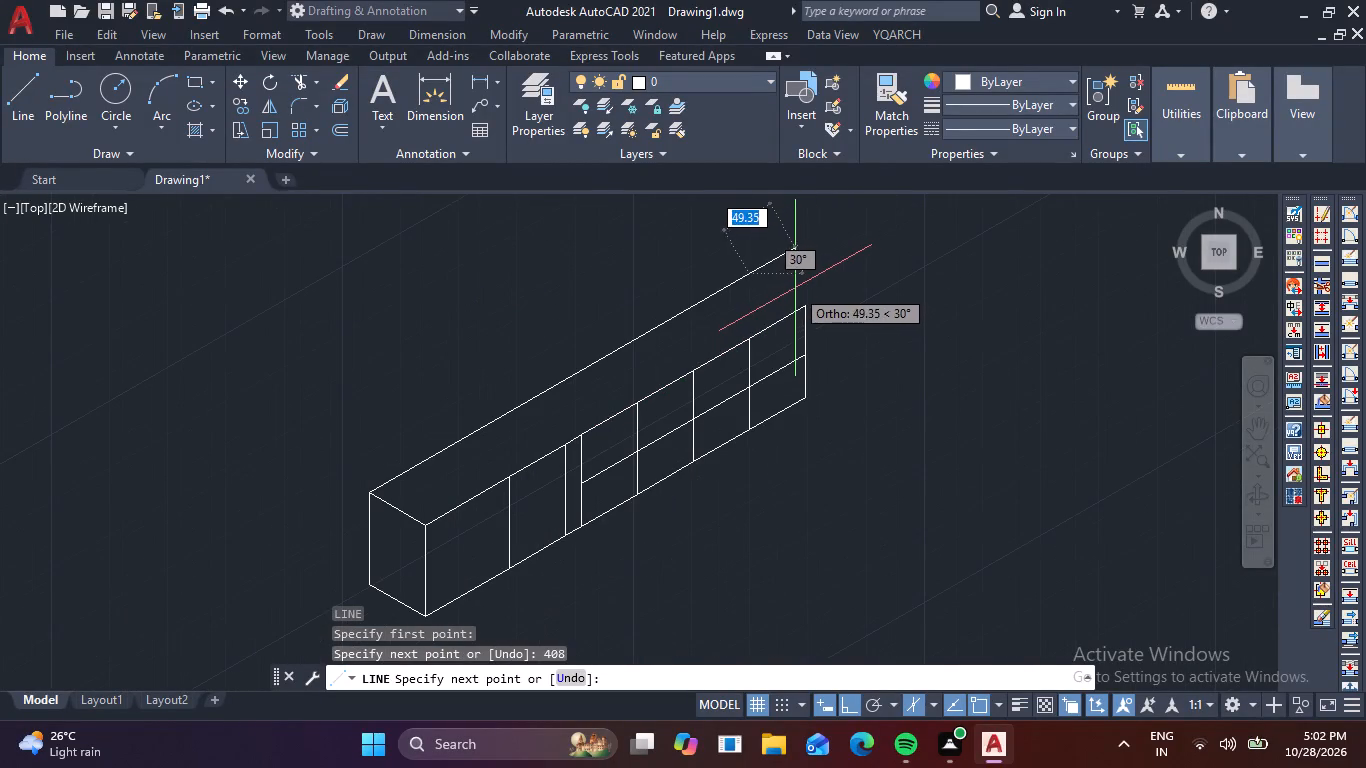
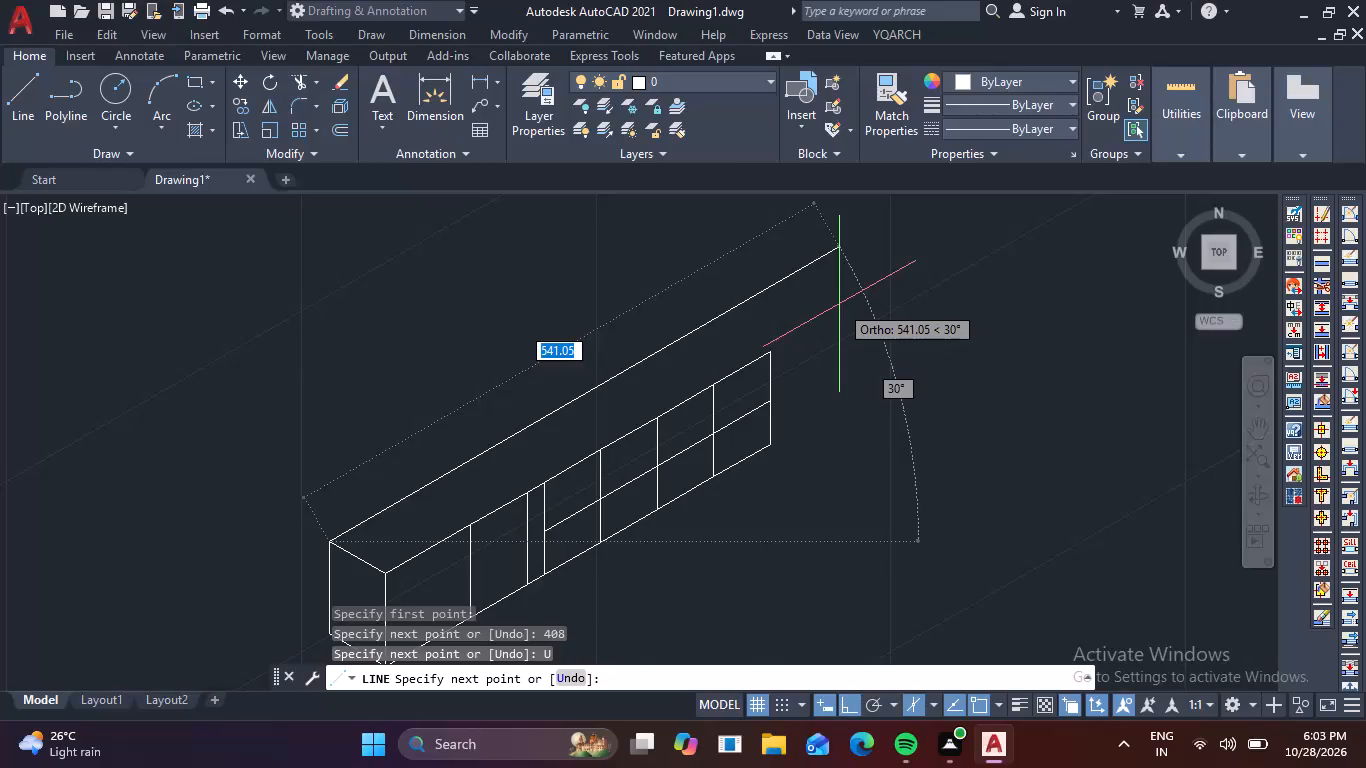
Draw the rear top edge 364 units long along 30° from the short end face's back upper corner.
key("3")
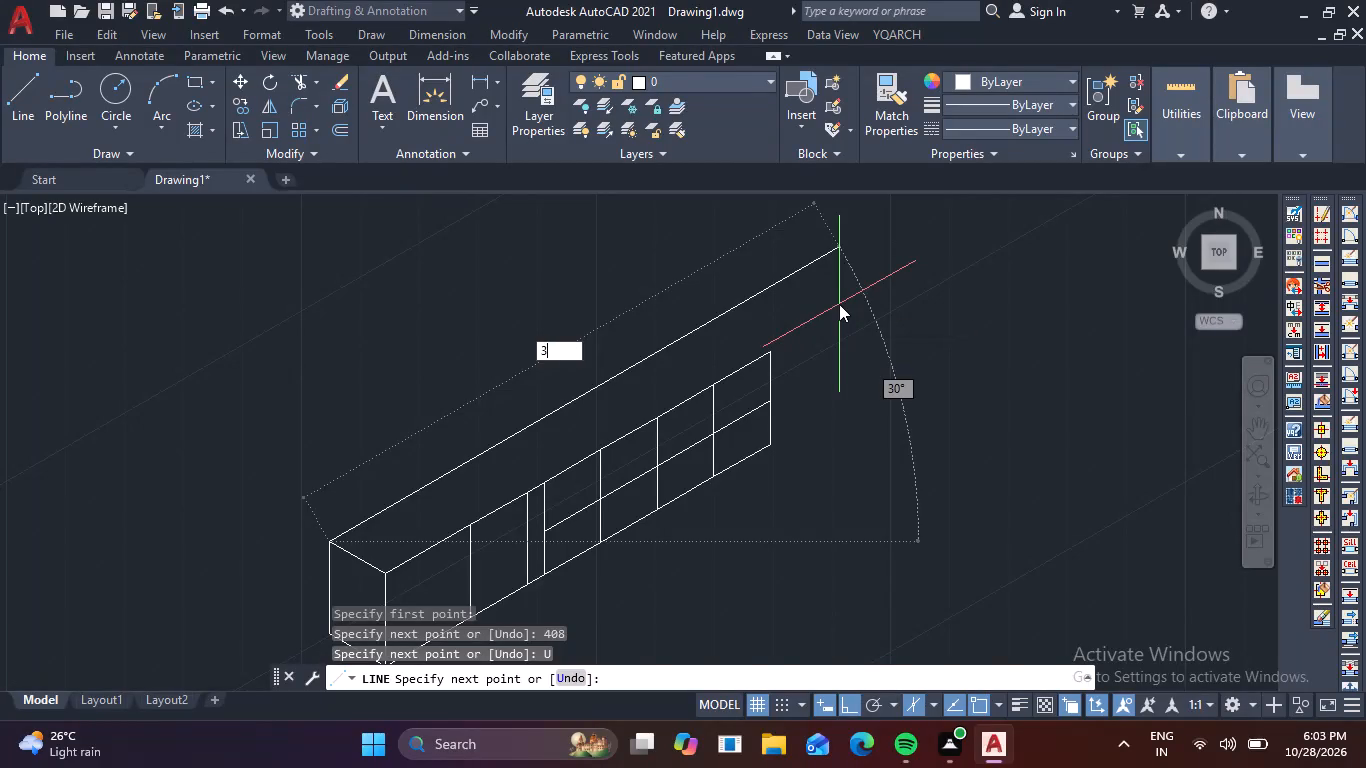
key("6")
key("4")
key("Return")
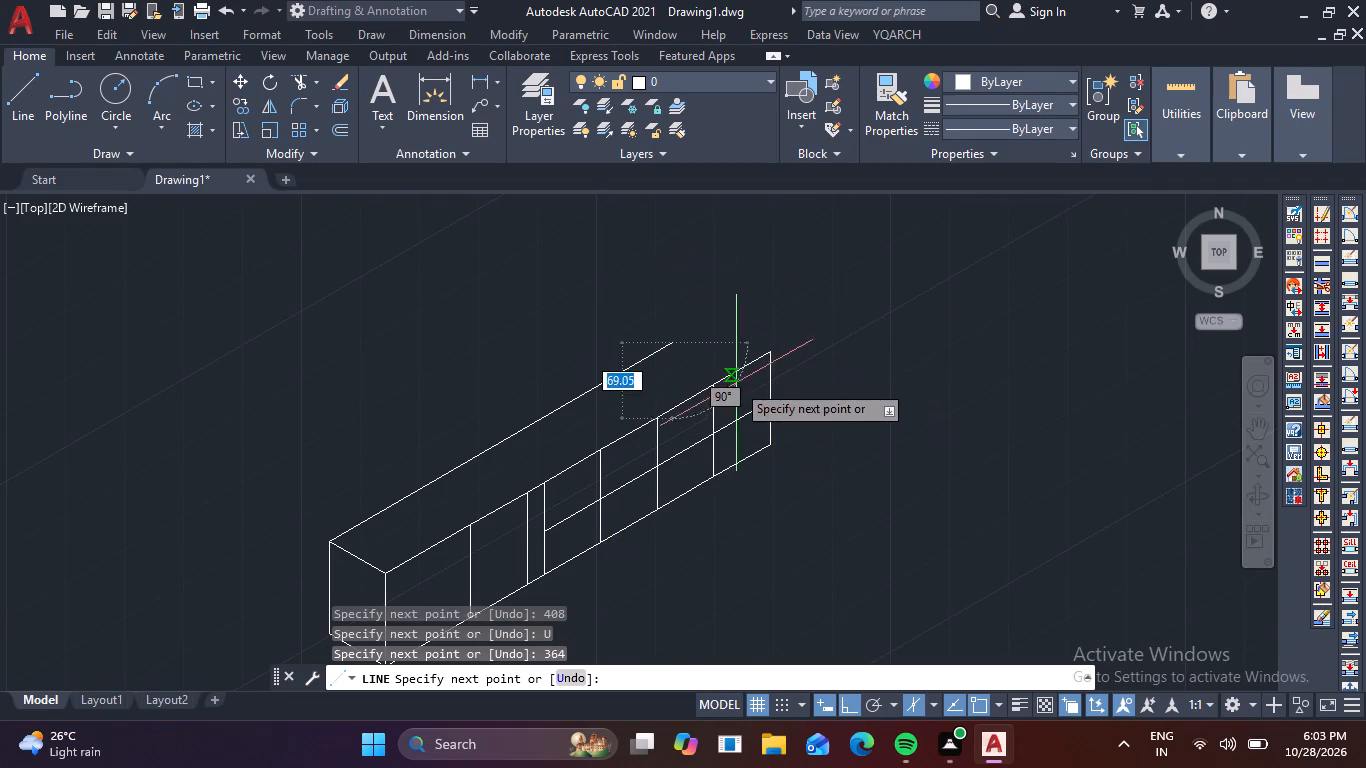
Connect the rear top edge's far end to the top of the front face's last interior vertical divider, ending the line there.
scroll(716, 388, "up", 3)
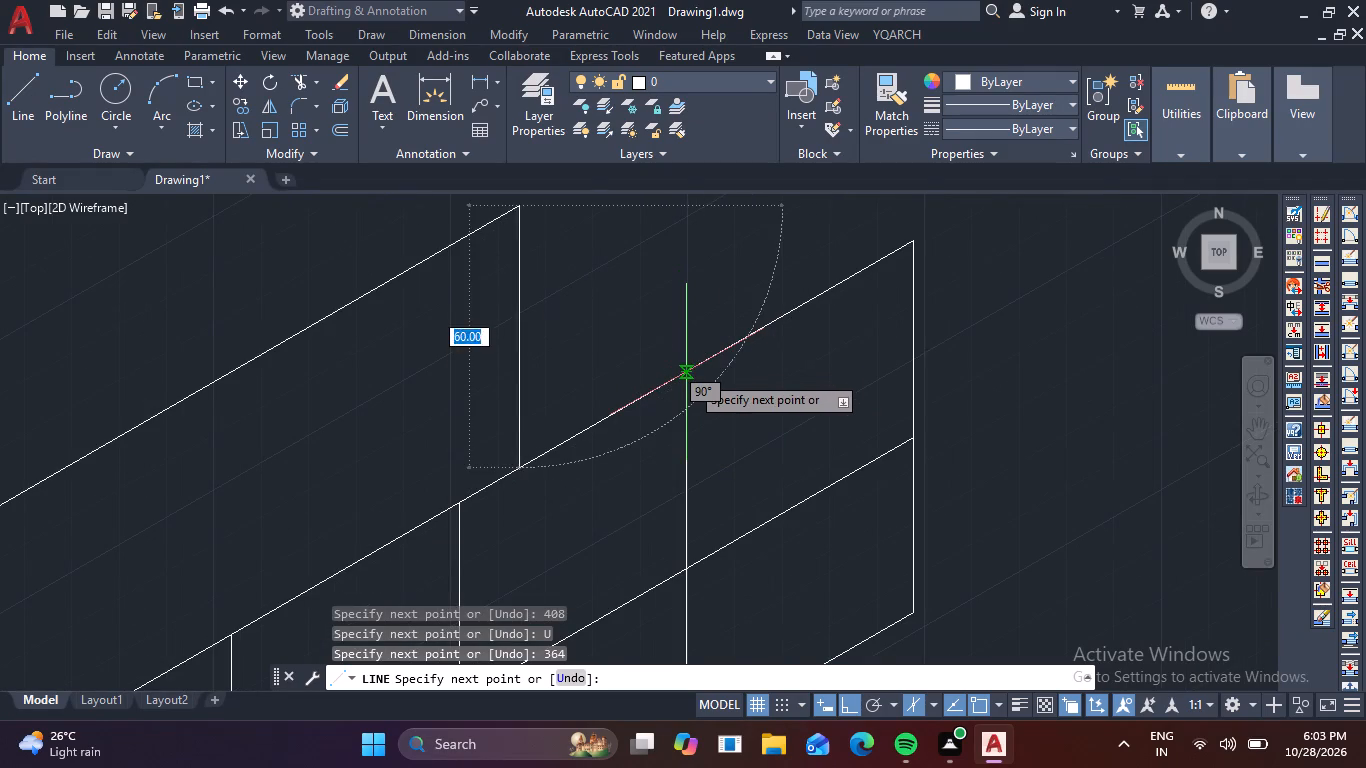
left_click(690, 374)
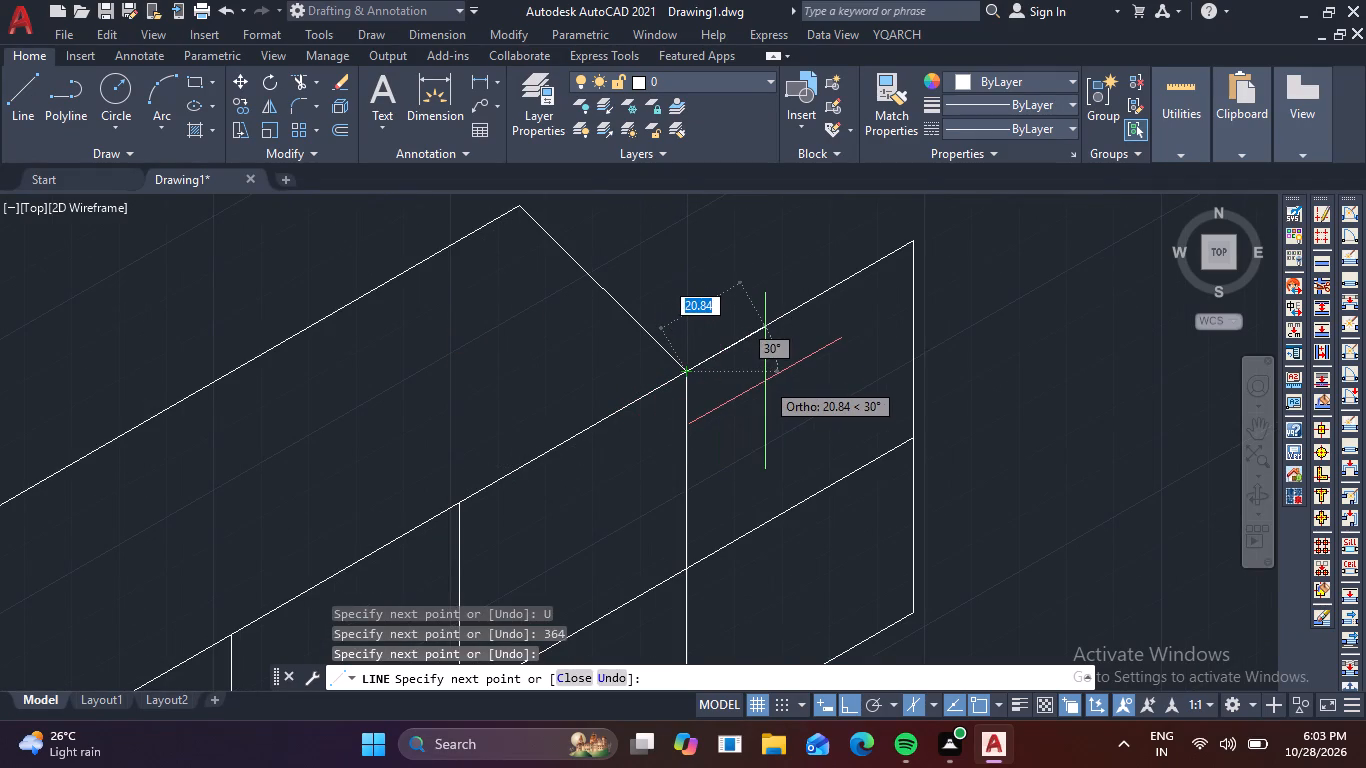
key("Escape")
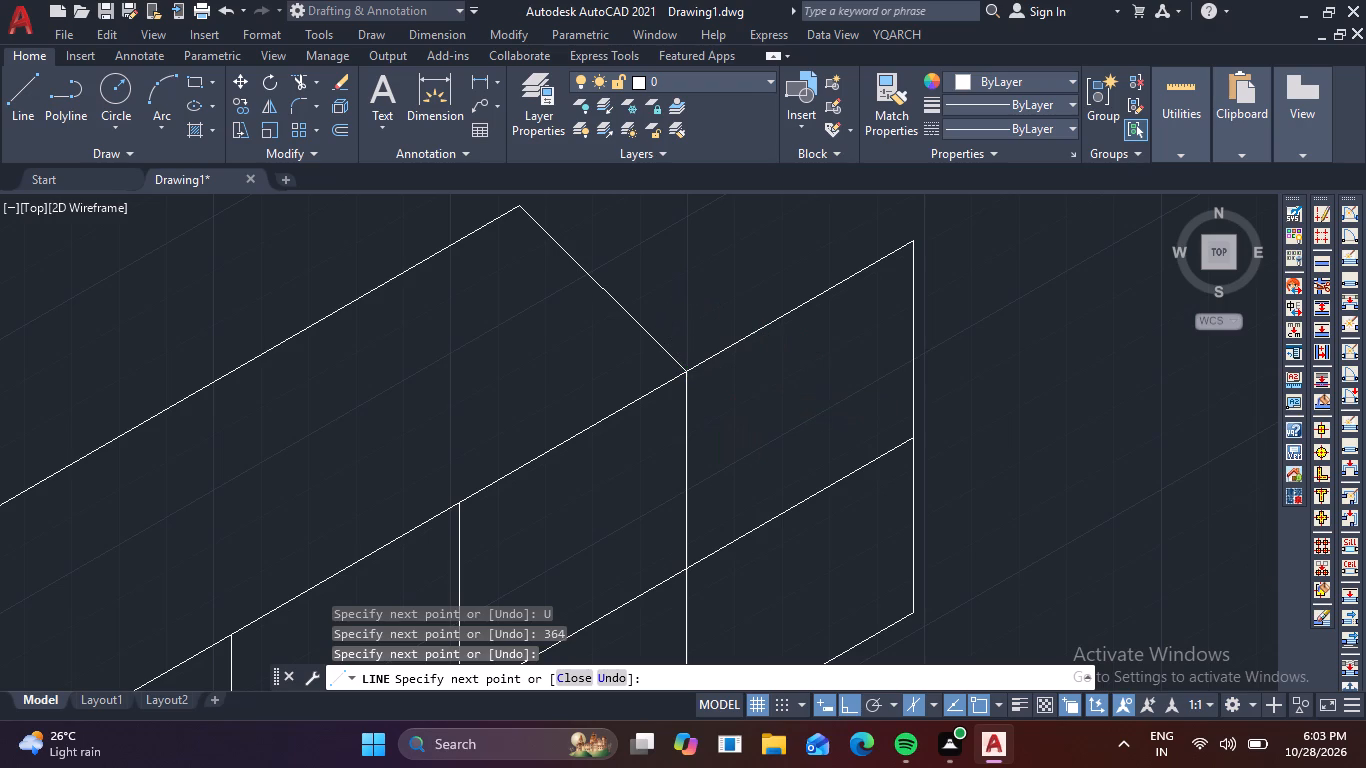
right_click(765, 381)
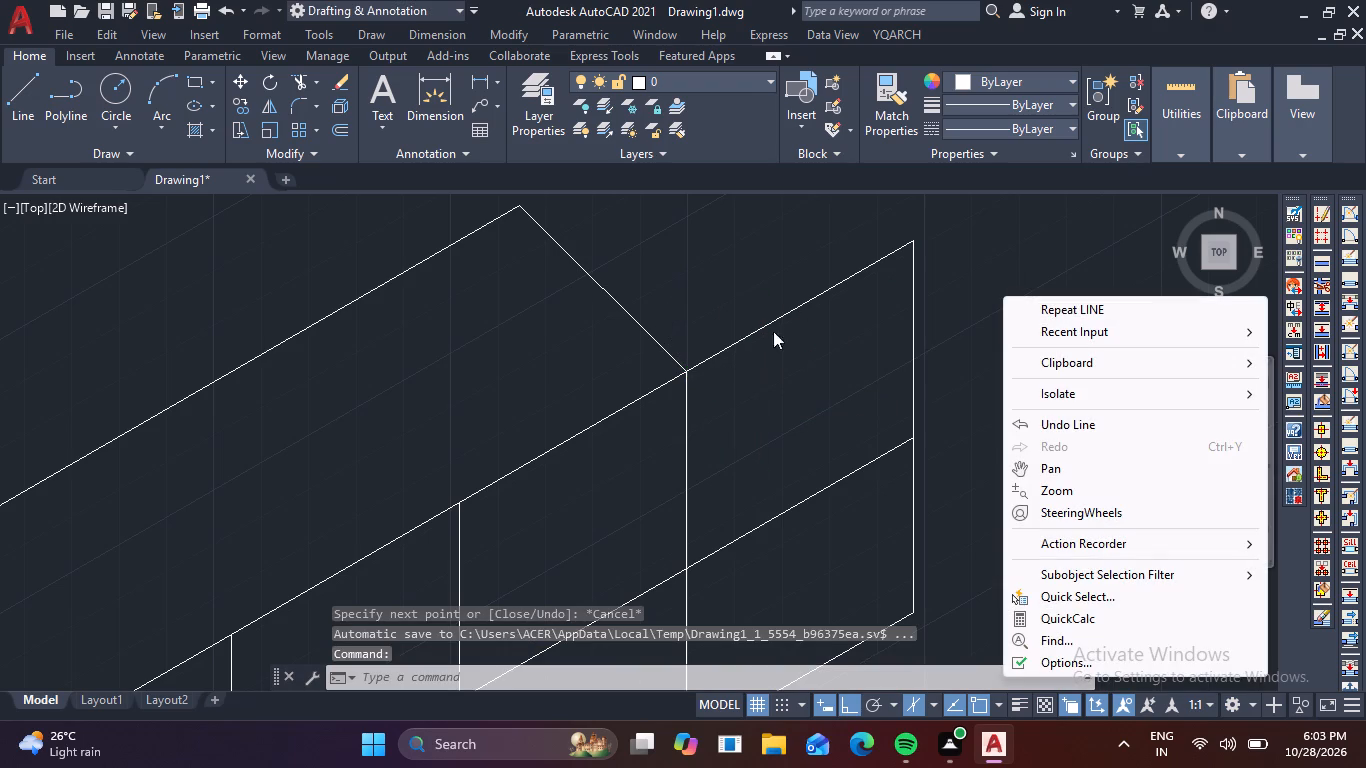
scroll(767, 358, "down", 1)
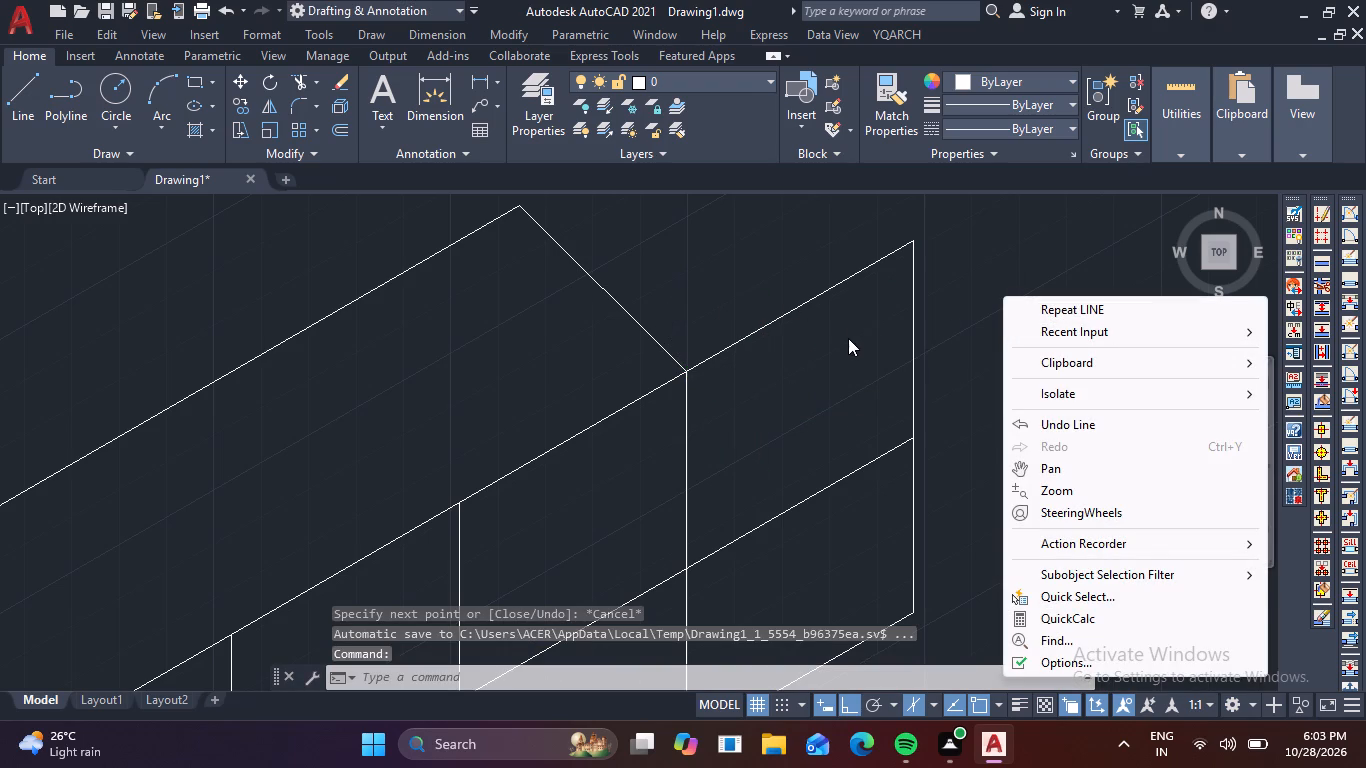
left_click(848, 338)
left_click(820, 376)
Examine the isometric object from the short end face along the front panels to the slanted far-end line.
scroll(854, 362, "down", 3)
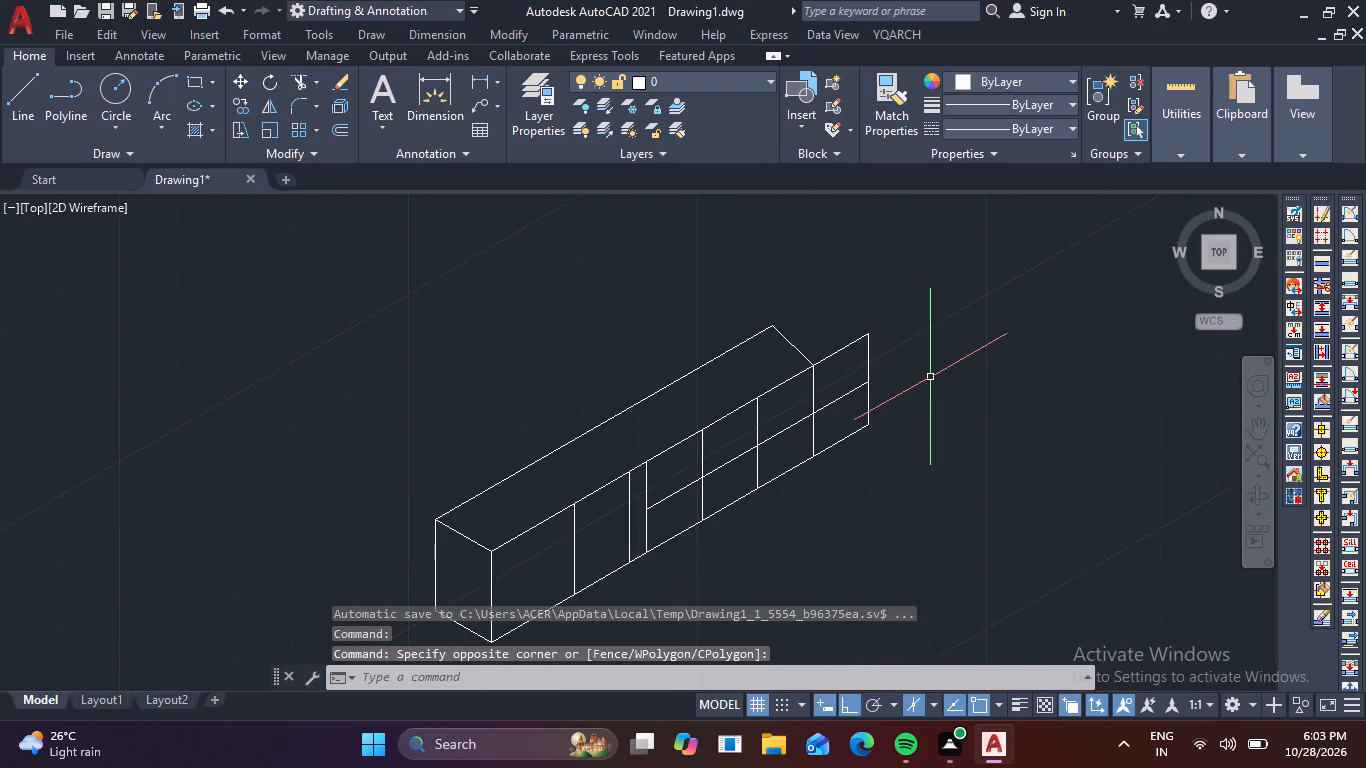
middle_click_drag(930, 377, 942, 329)
scroll(793, 314, "up", 3)
middle_click_drag(817, 305, 791, 393)
scroll(791, 394, "down", 2)
middle_click_drag(782, 435, 834, 315)
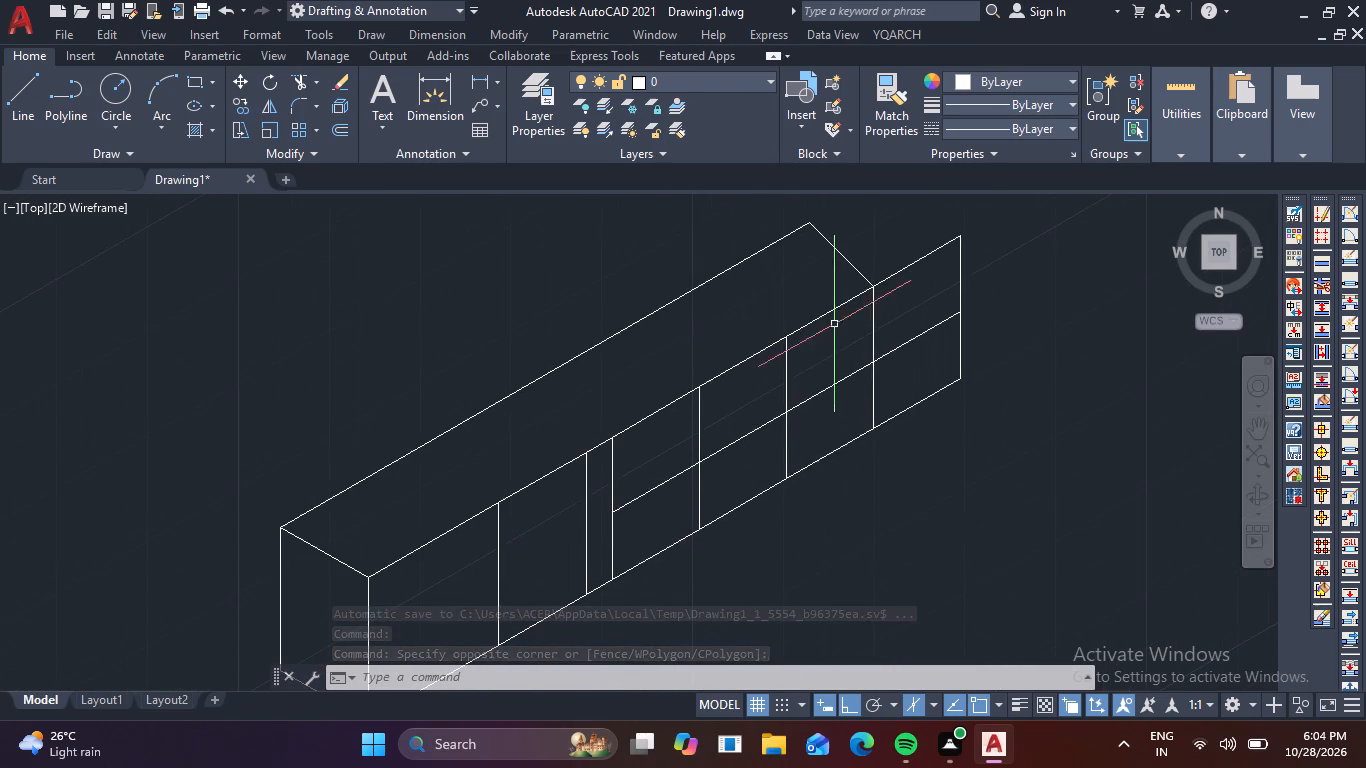
middle_click_drag(708, 476, 749, 374)
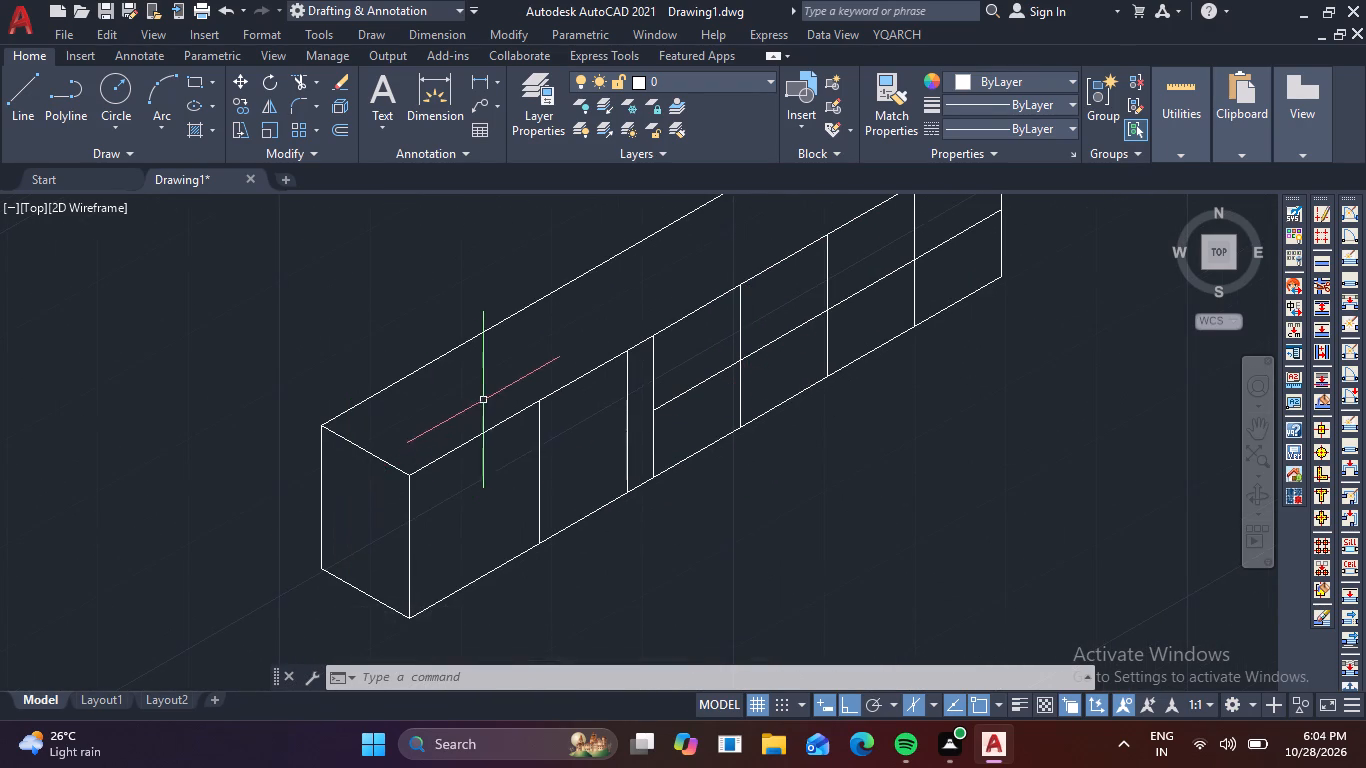
scroll(484, 400, "down", 1)
middle_click_drag(967, 340, 967, 343)
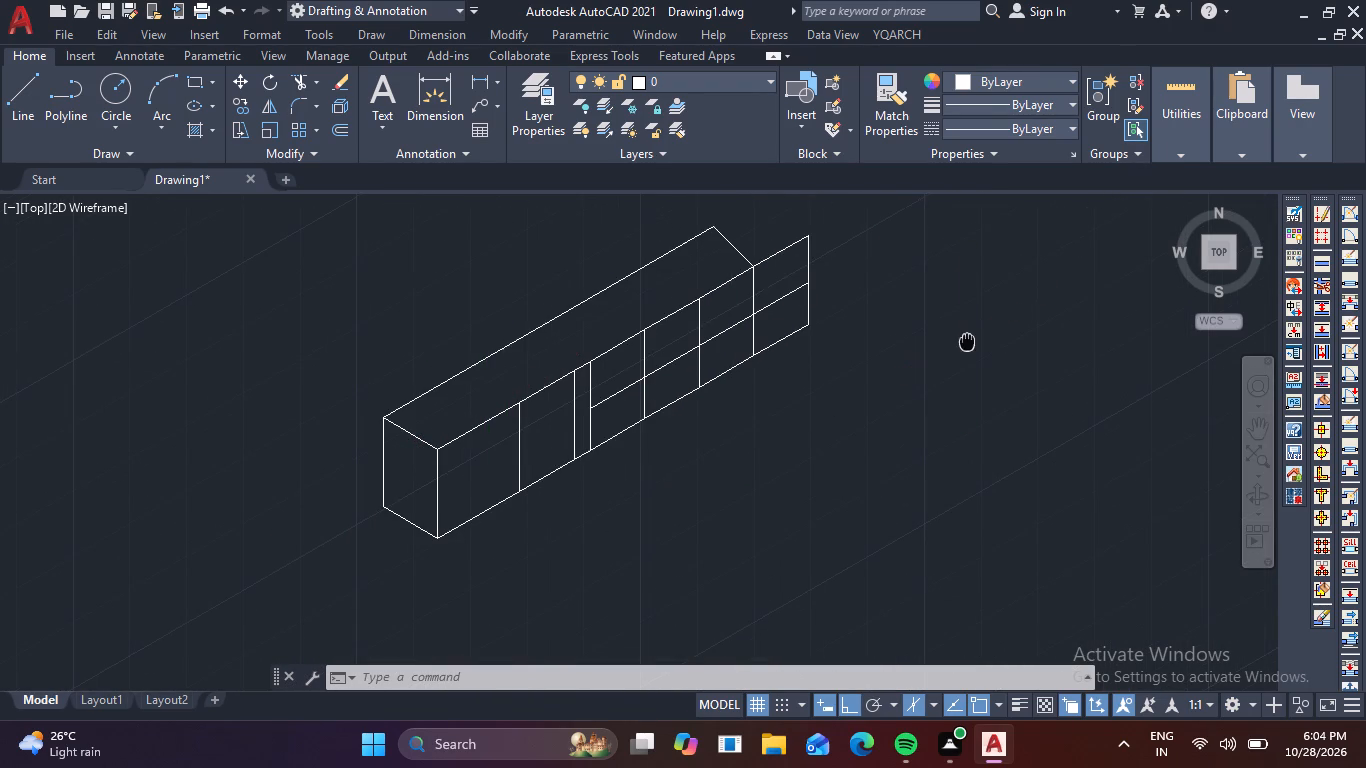
middle_click_drag(967, 343, 956, 379)
middle_click_drag(752, 434, 842, 425)
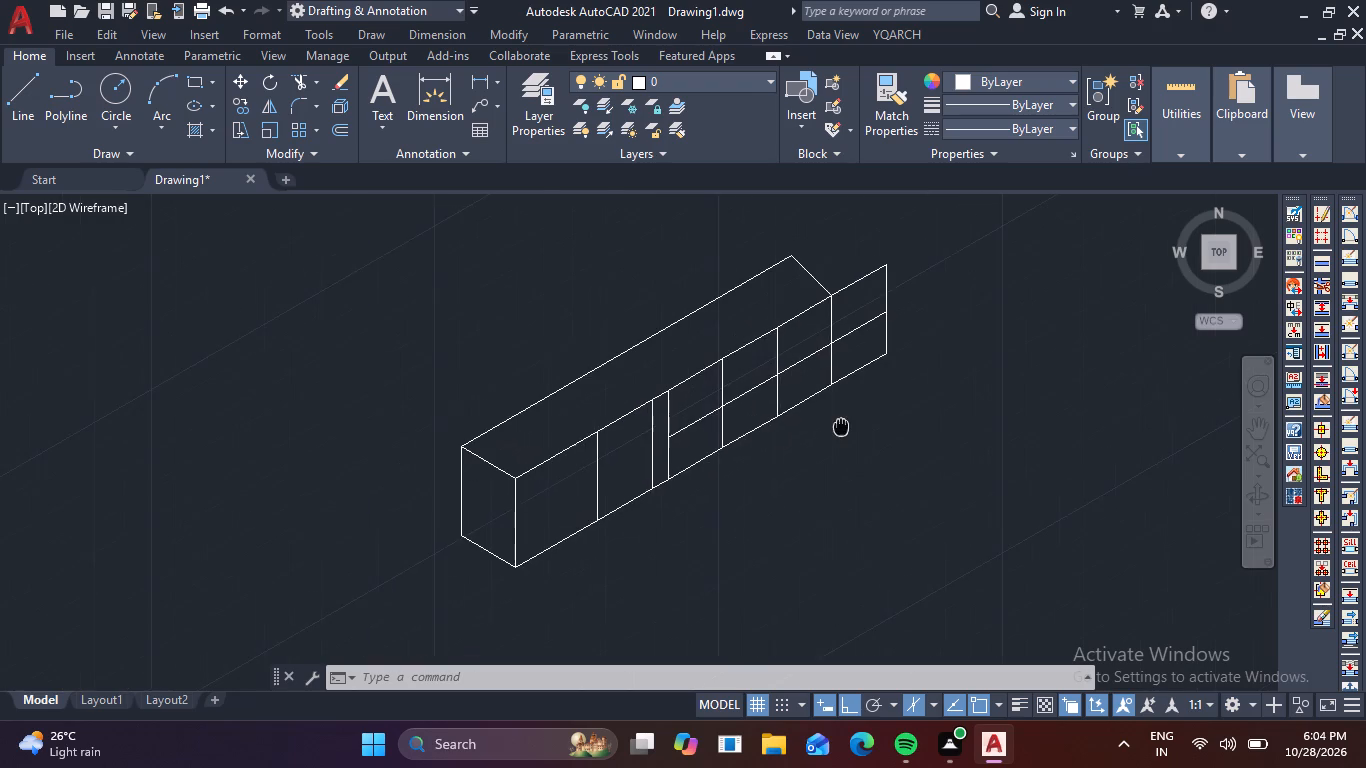
middle_click_drag(842, 425, 845, 424)
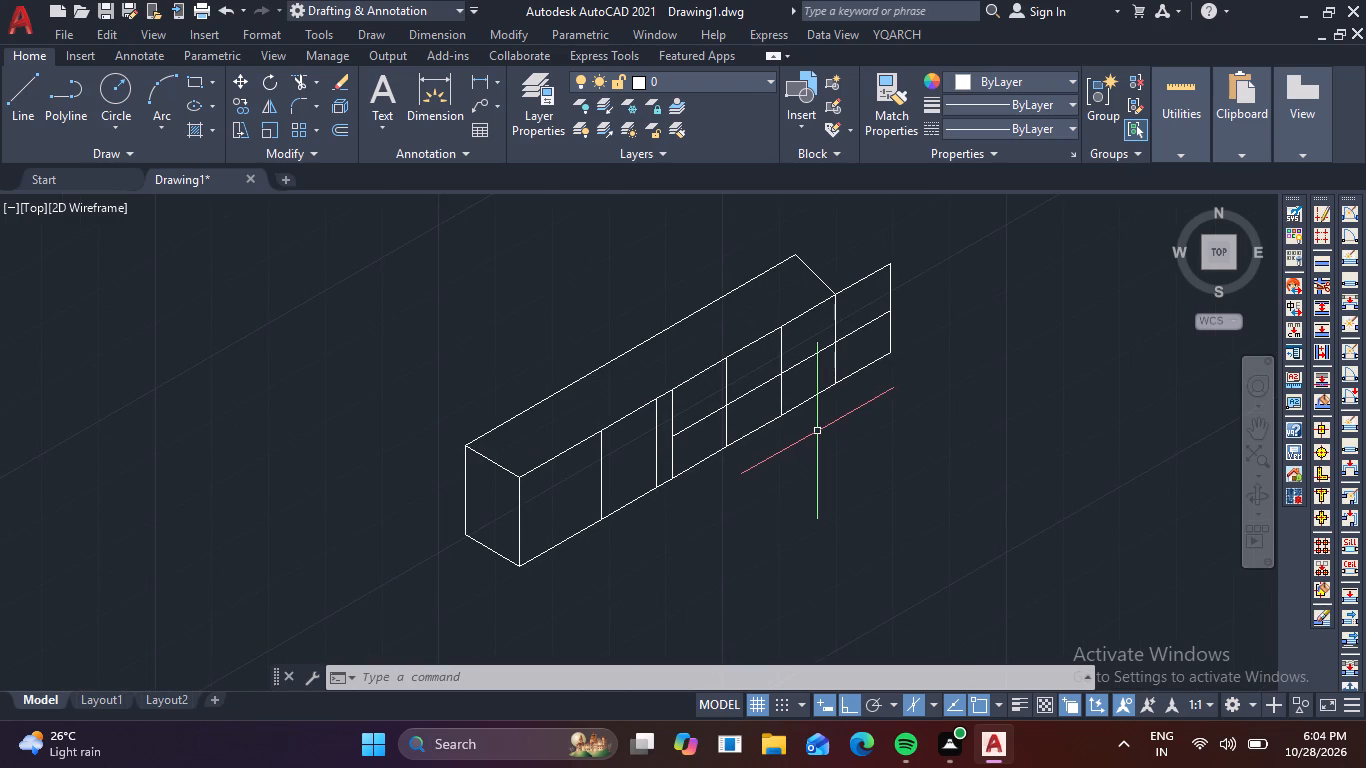
scroll(481, 458, "up", 2)
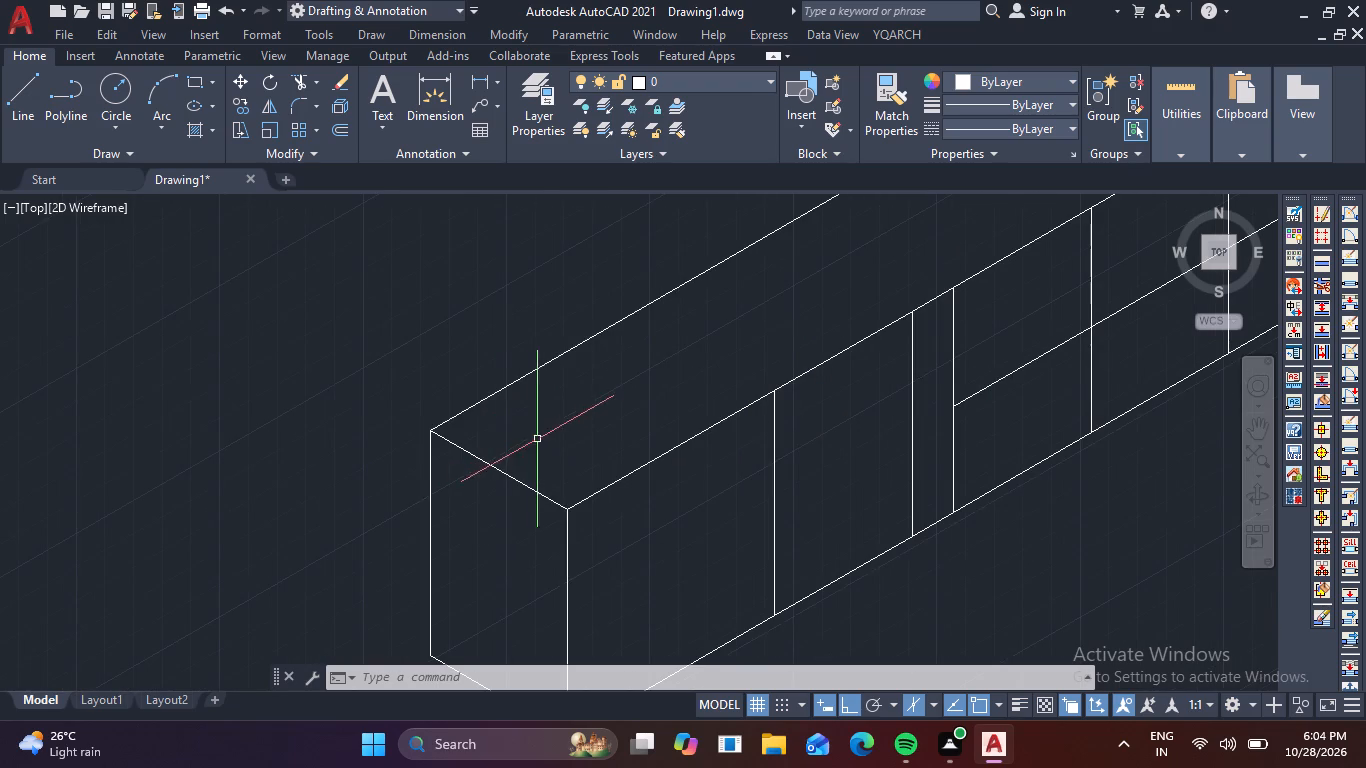
scroll(711, 377, "down", 3)
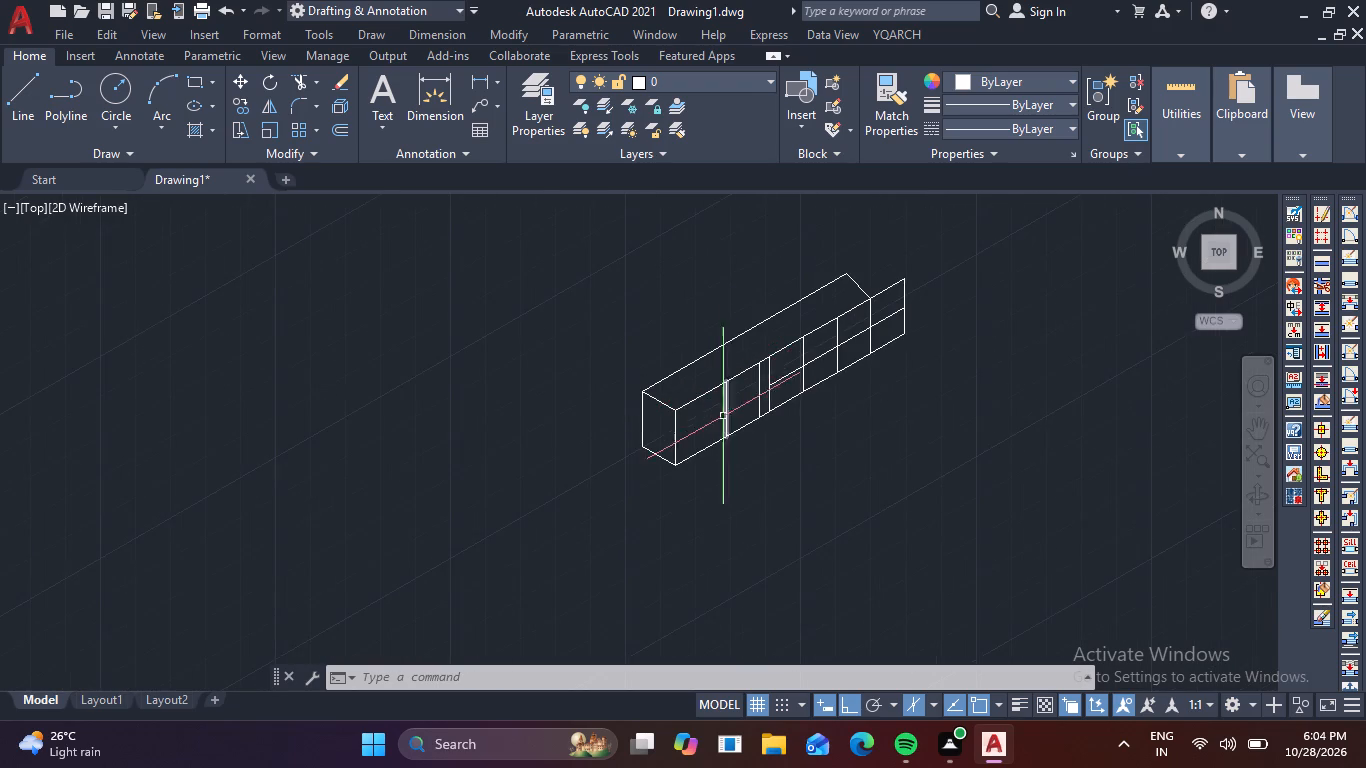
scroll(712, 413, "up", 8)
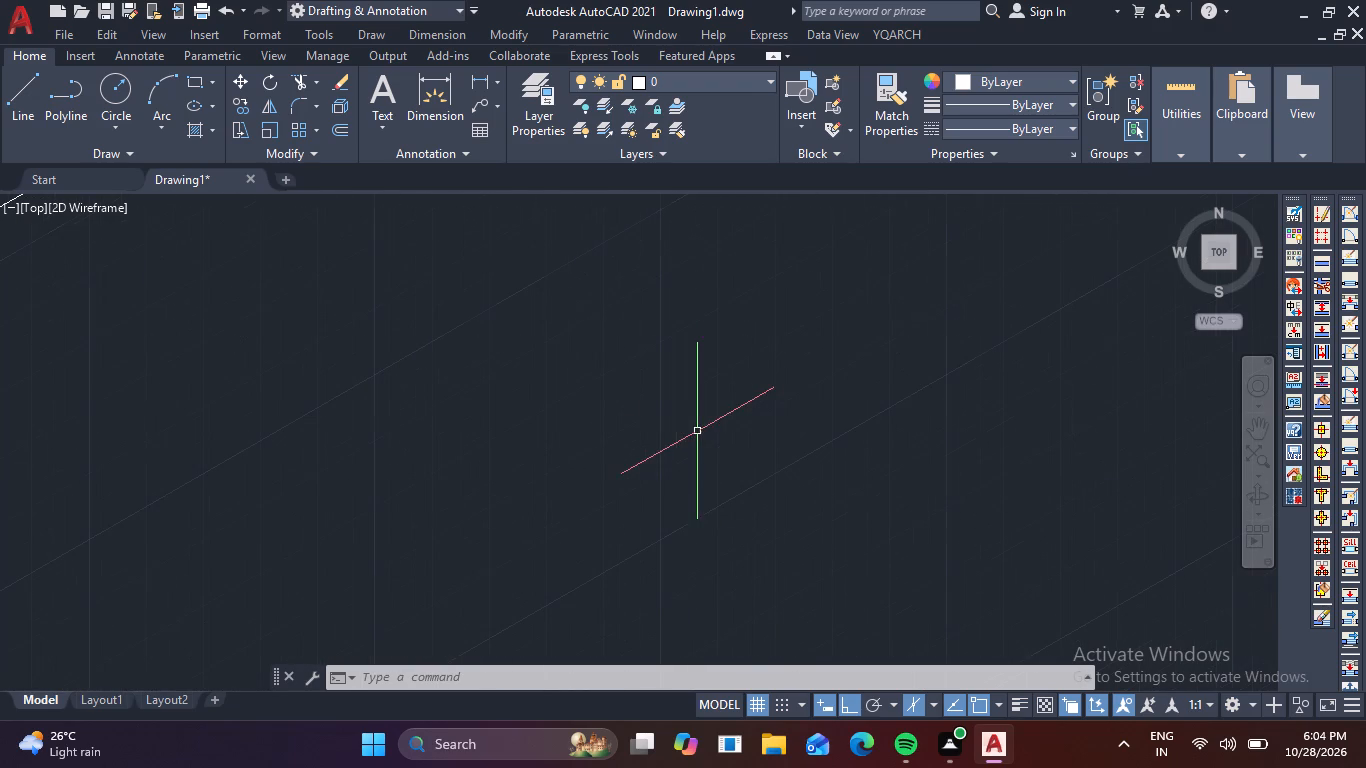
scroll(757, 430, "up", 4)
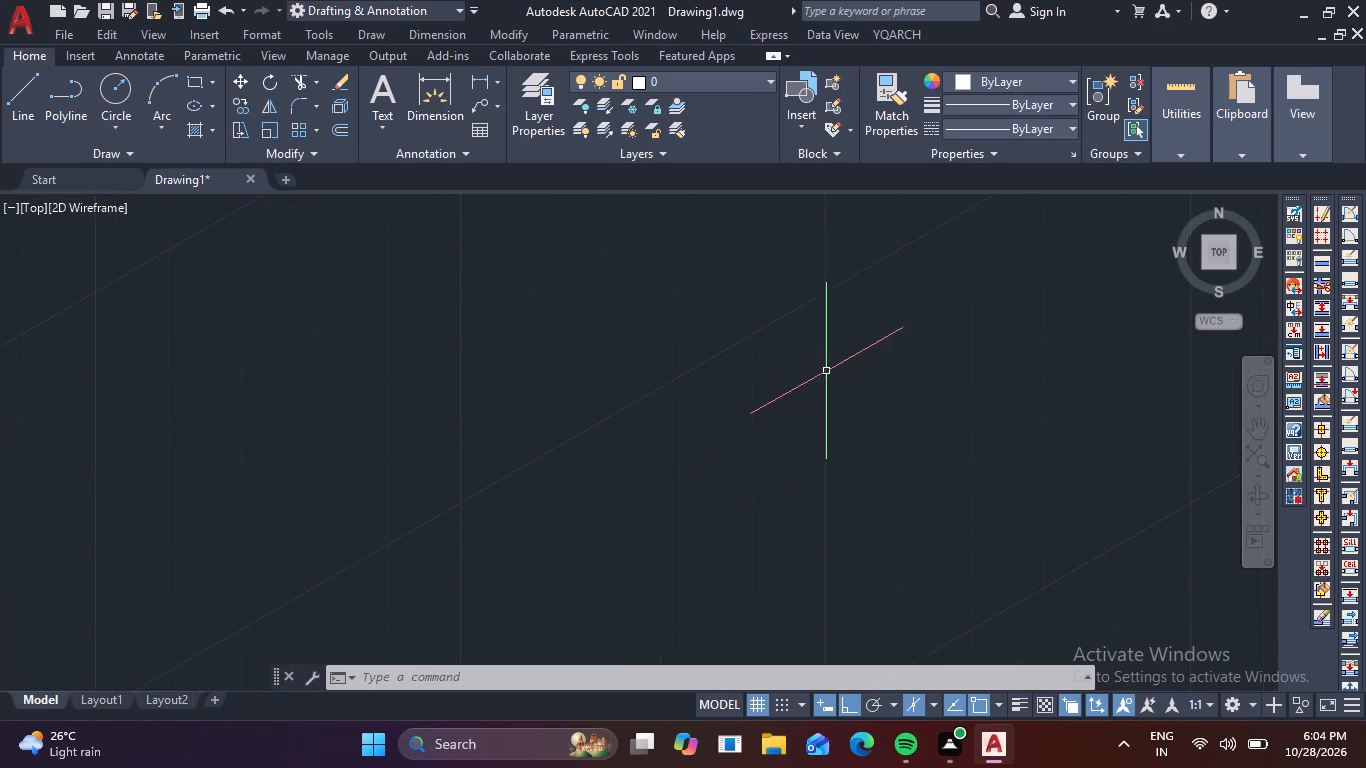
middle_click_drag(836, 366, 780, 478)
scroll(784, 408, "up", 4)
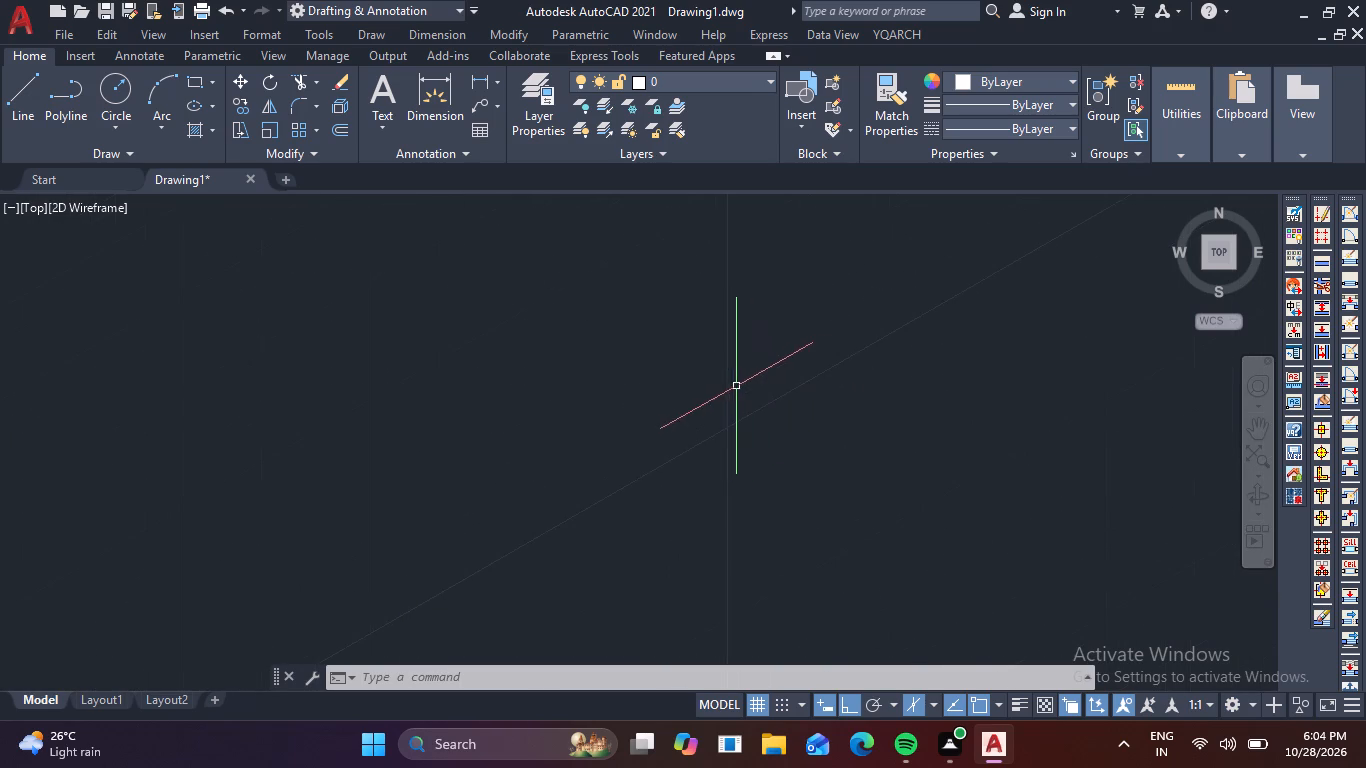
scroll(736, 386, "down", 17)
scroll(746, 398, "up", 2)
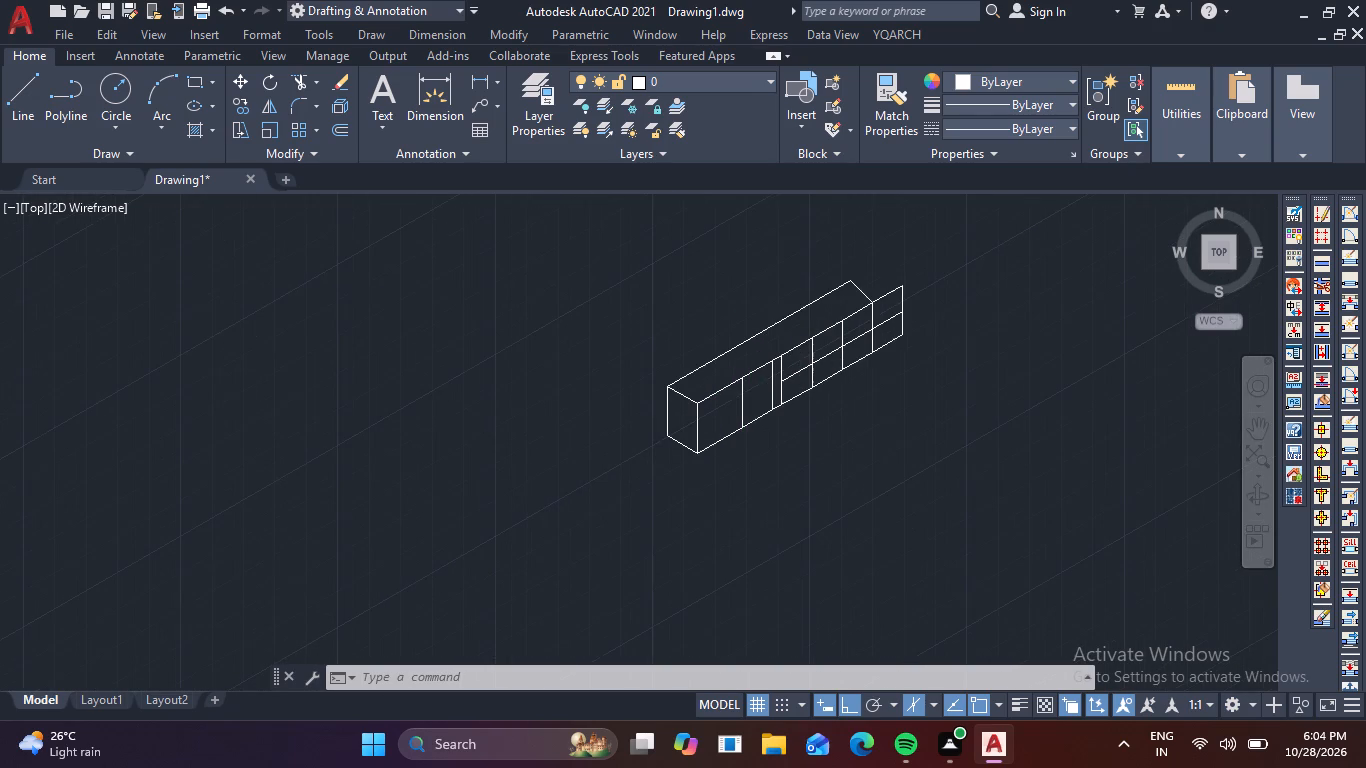
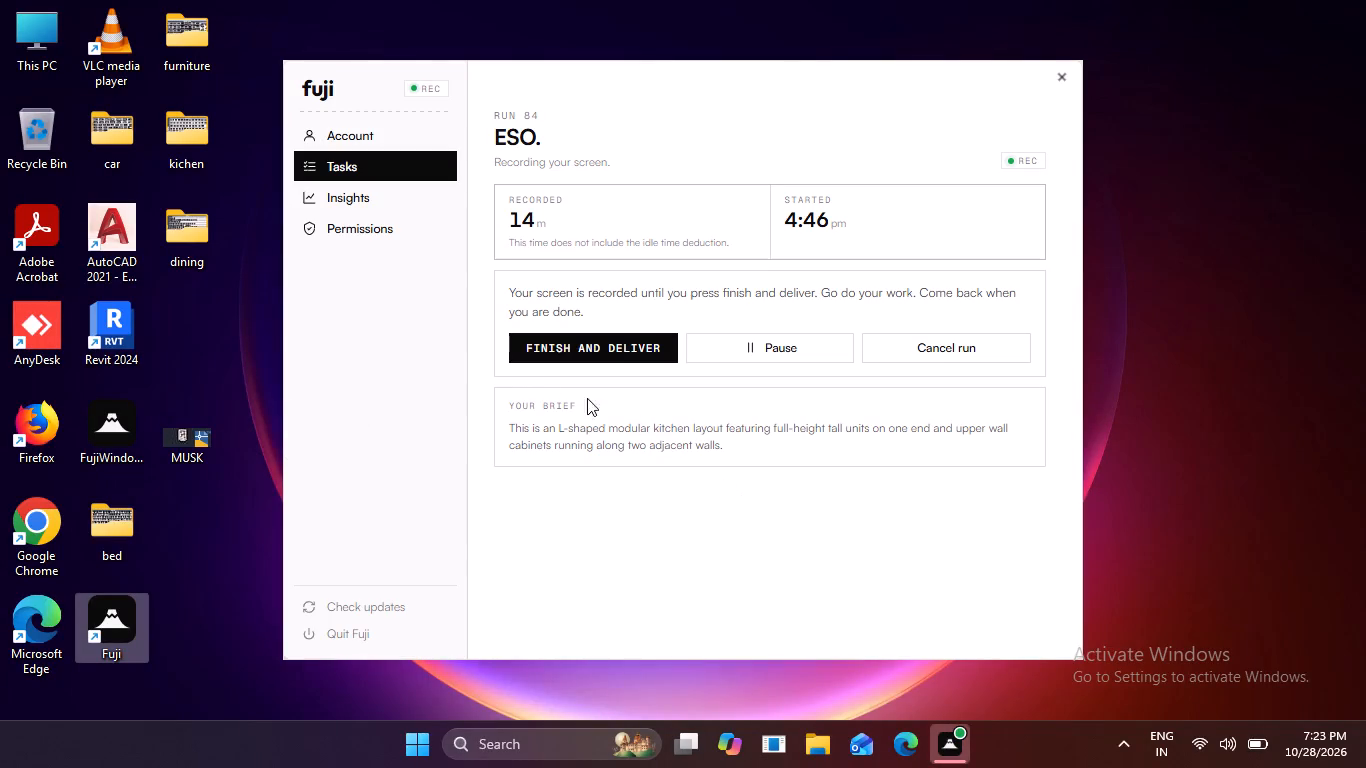
Launch AutoCAD 2021 and start a new blank drawing.
double_click(113, 239)
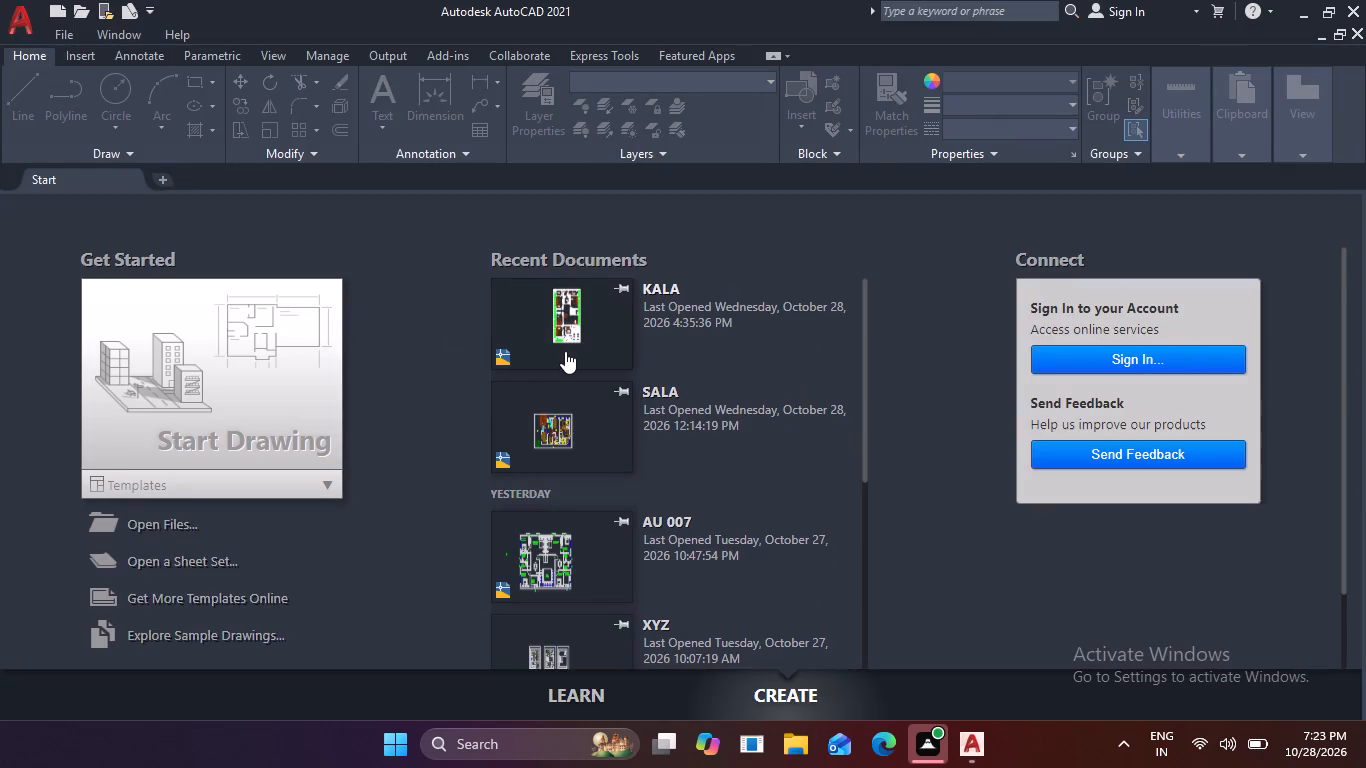
scroll(565, 351, "down", 14)
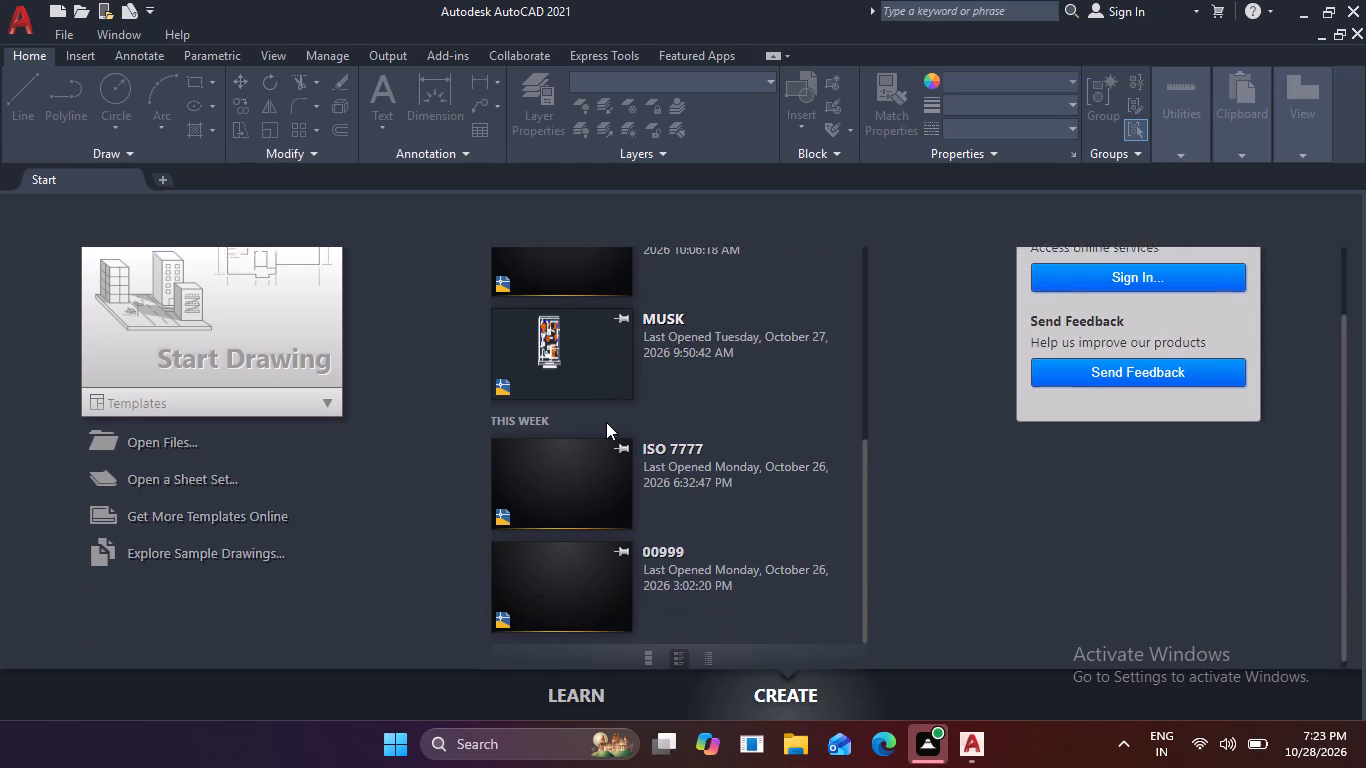
scroll(606, 422, "down", 7)
scroll(606, 422, "up", 14)
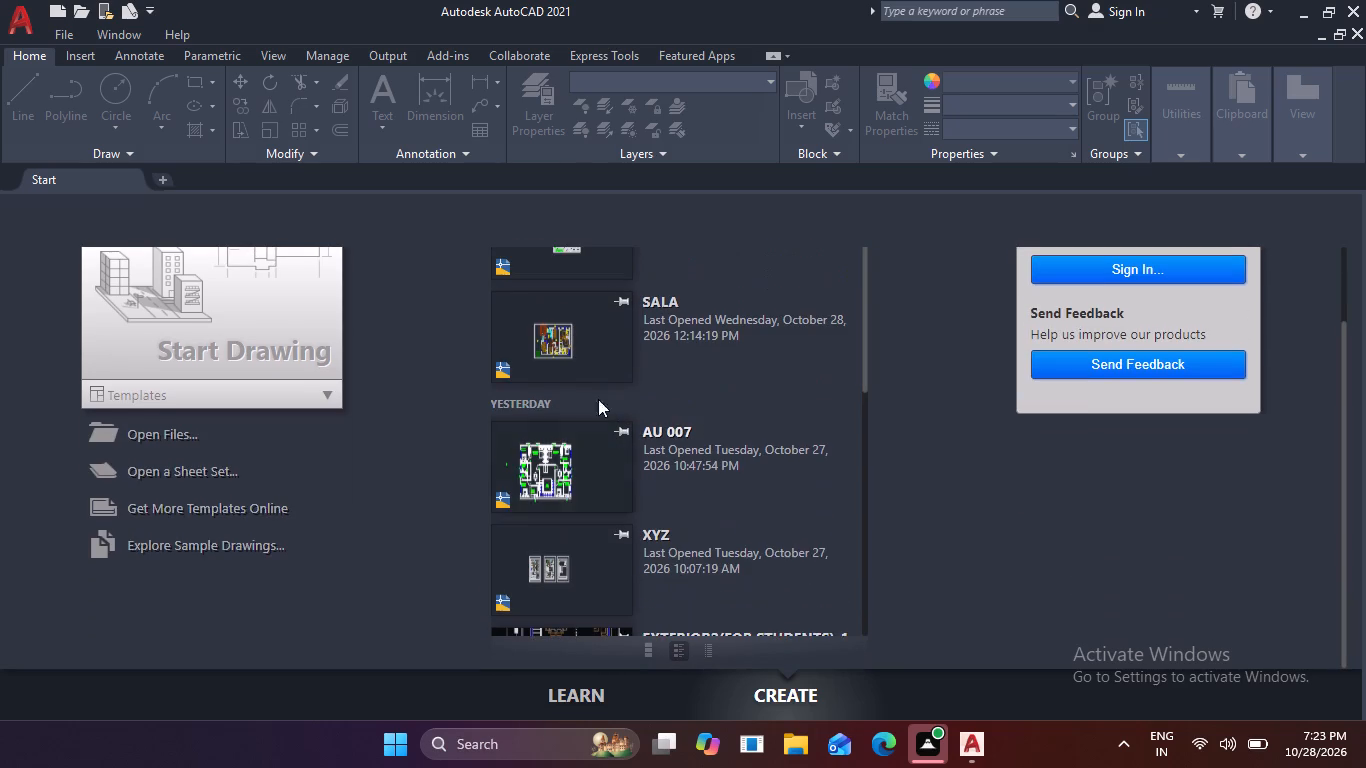
scroll(613, 335, "up", 10)
left_click(142, 418)
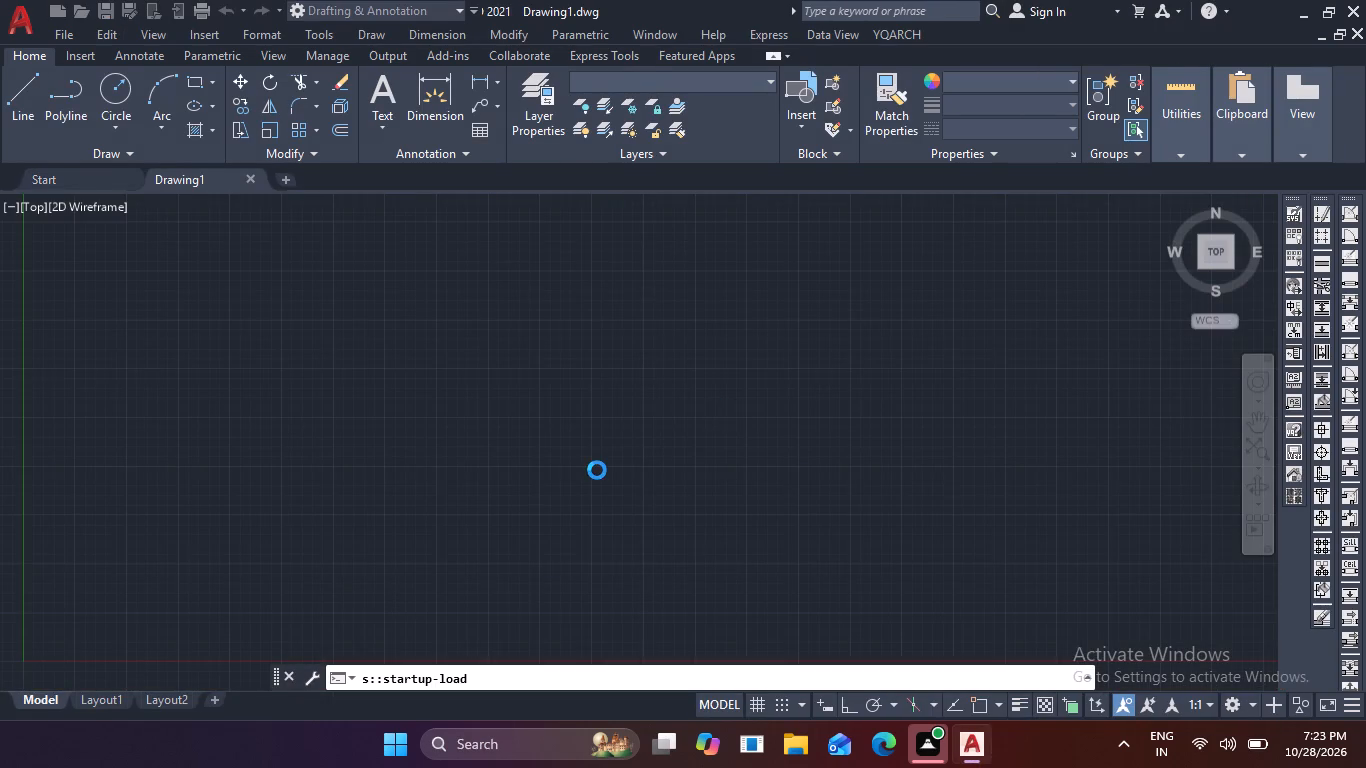
key("Escape")
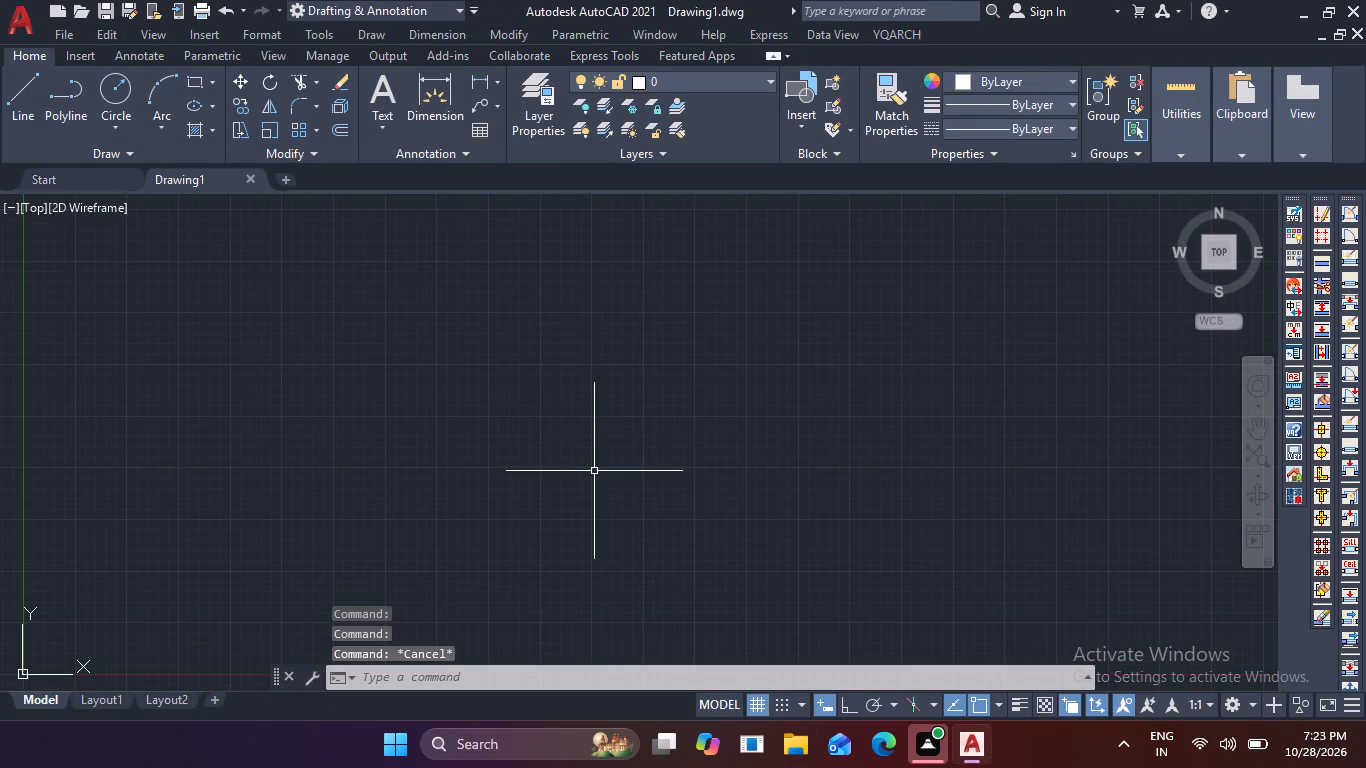
Configure the drawing units as decimal length with 0.00 precision and an insertion scale of centimeters.
type("un")
key("space")
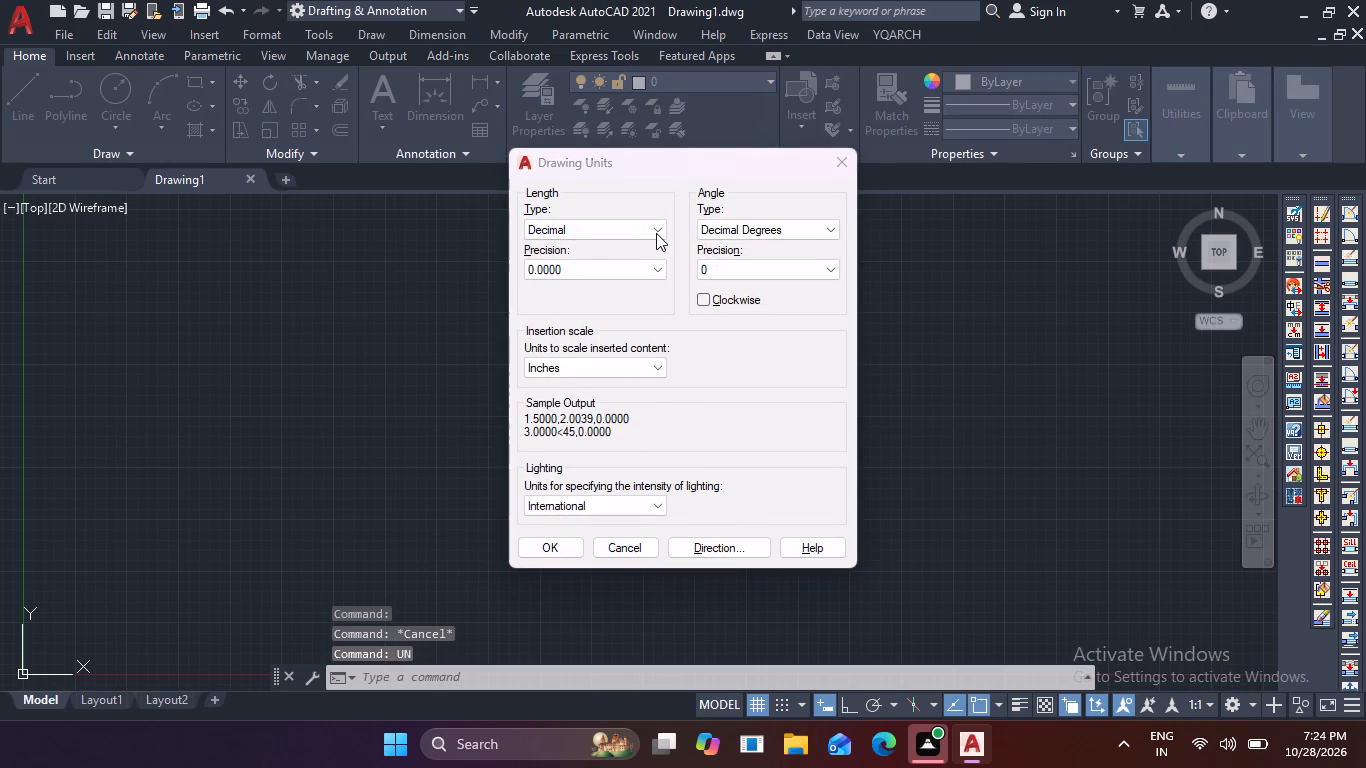
left_click(653, 230)
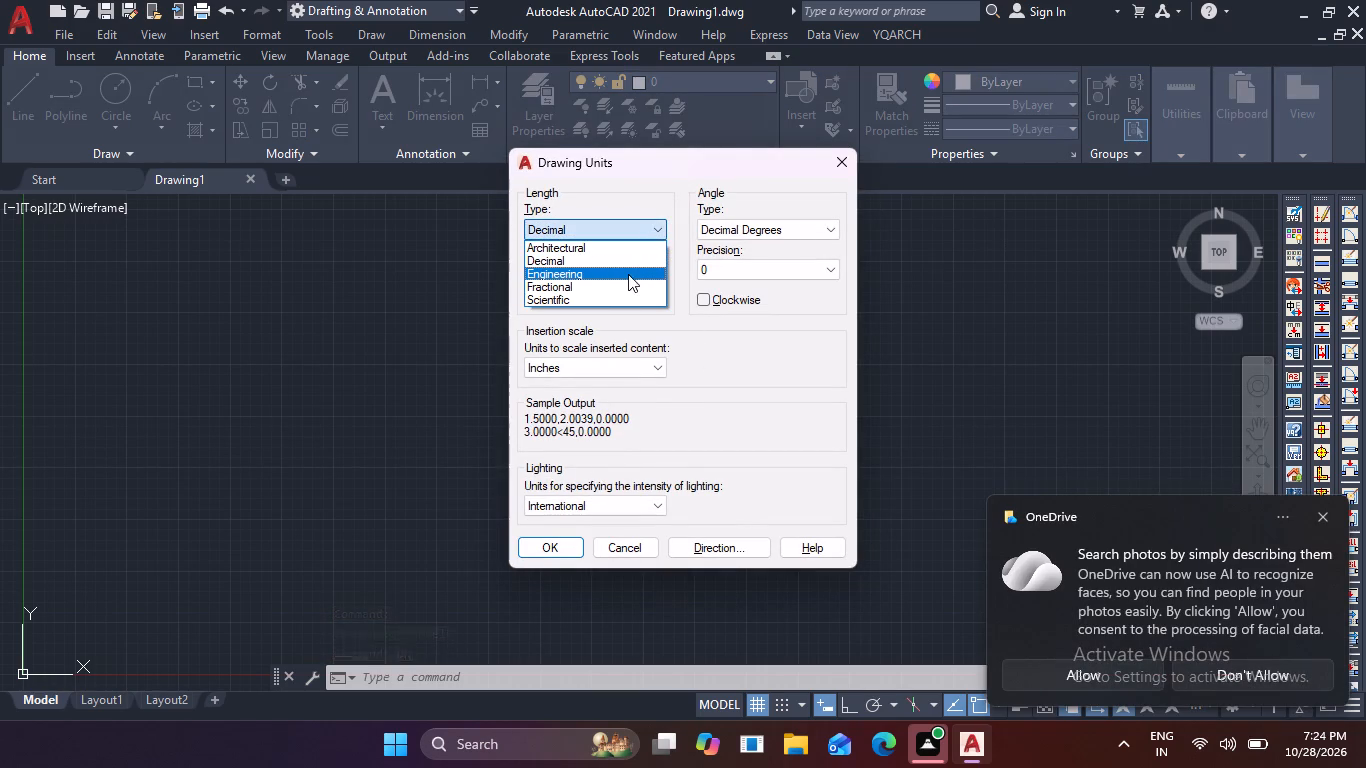
left_click(630, 263)
left_click(632, 274)
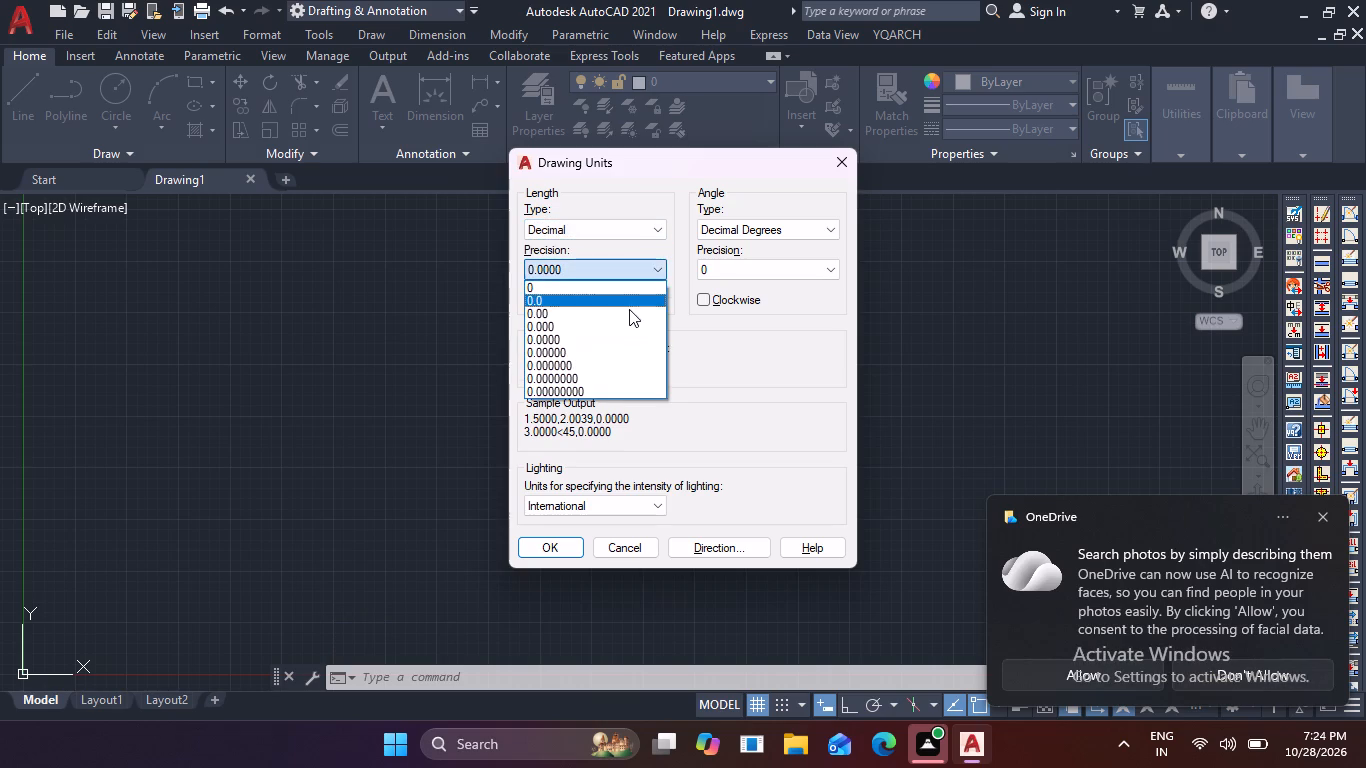
left_click(623, 318)
left_click(635, 366)
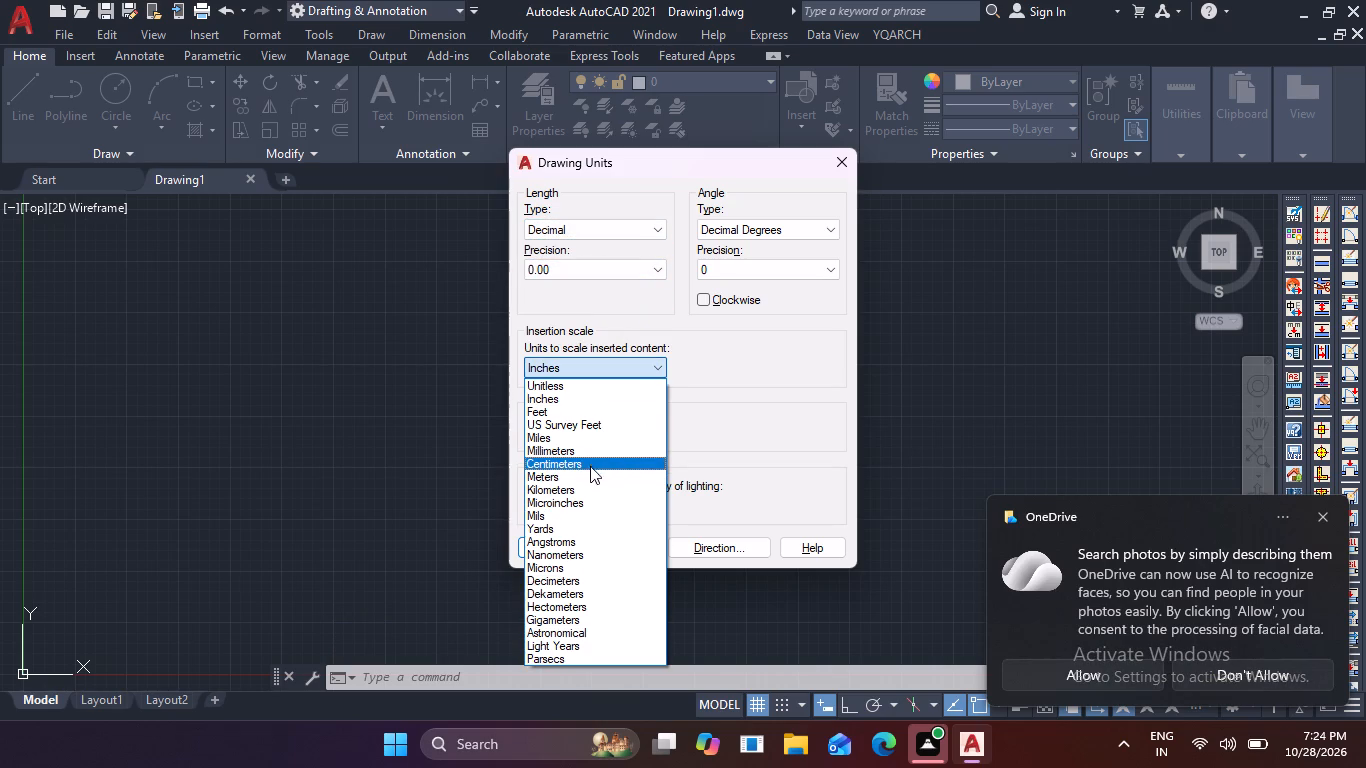
left_click(603, 459)
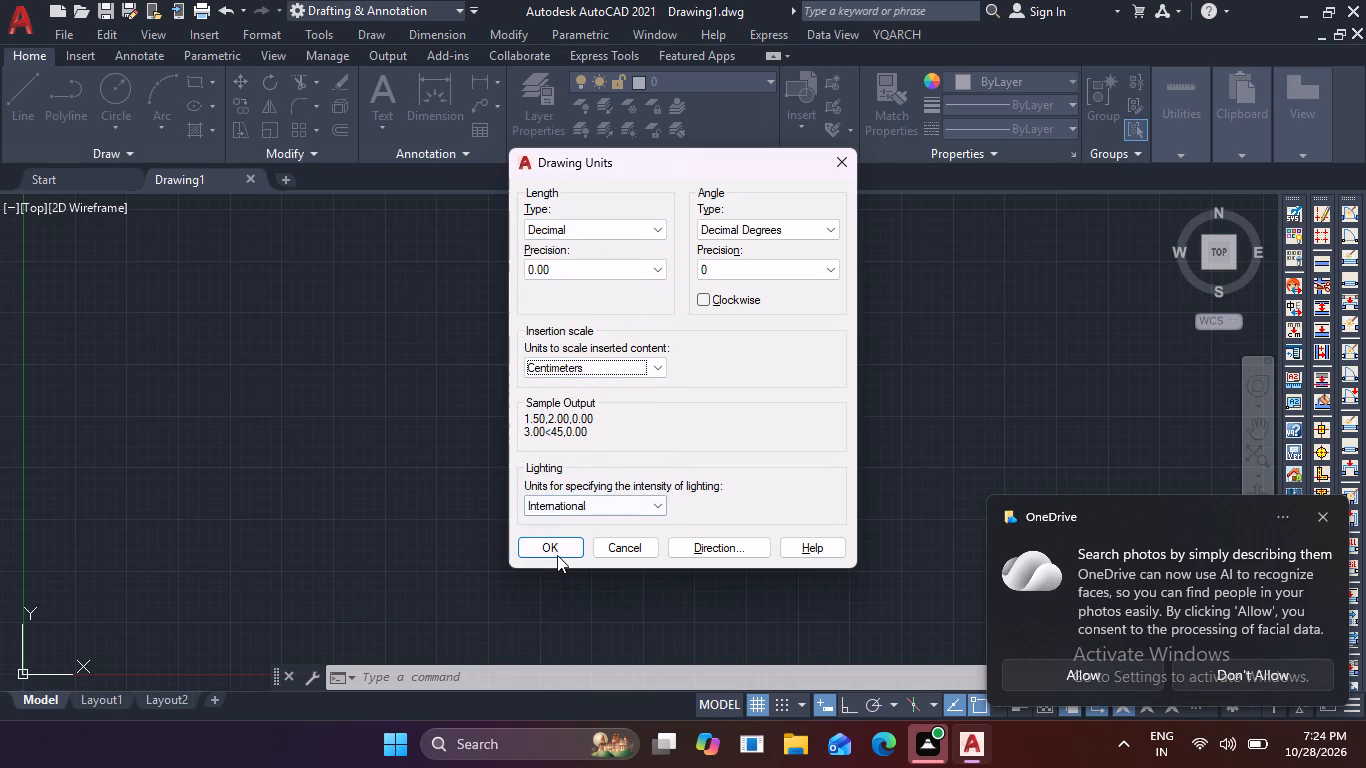
left_click(555, 555)
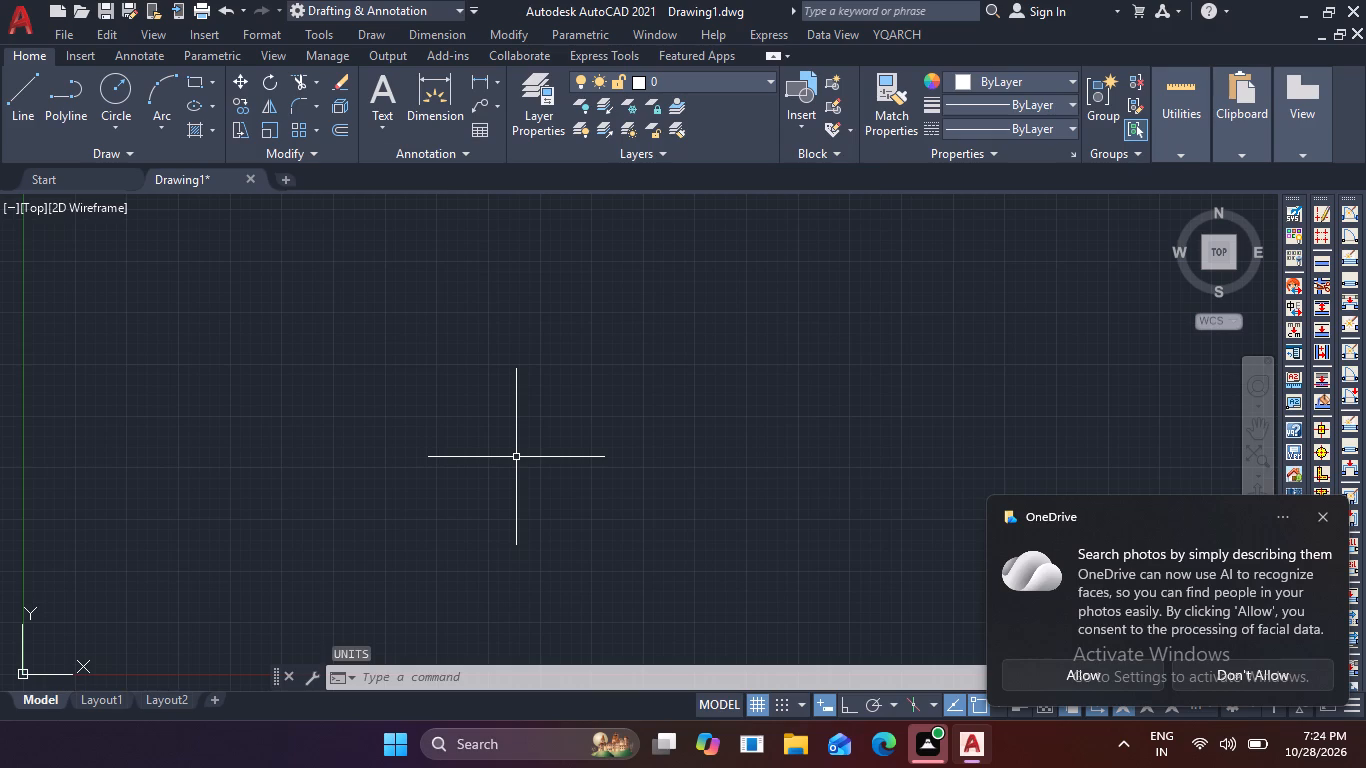
Turn on isometric drafting with the left isoplane.
left_click(905, 713)
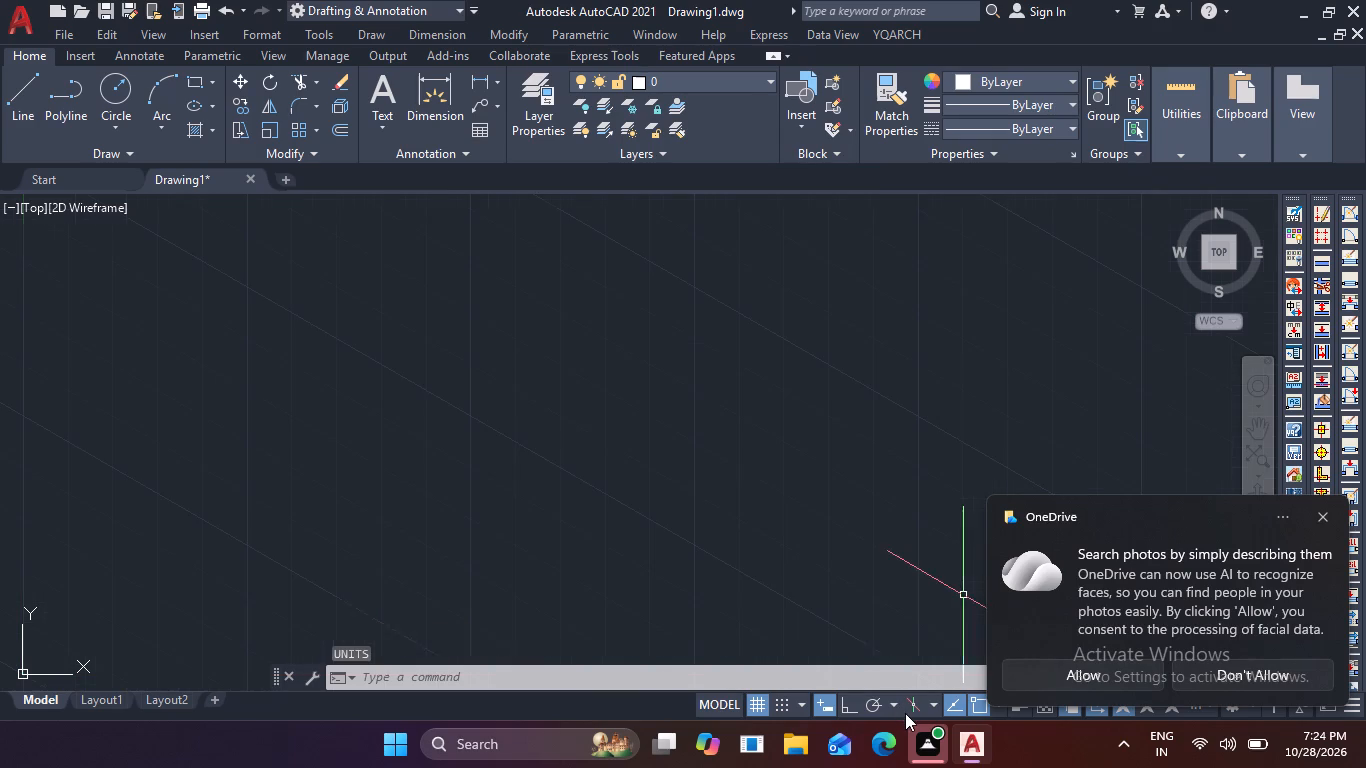
Hide the UCS icon in the drawing area and dismiss the OneDrive notification.
left_click(279, 57)
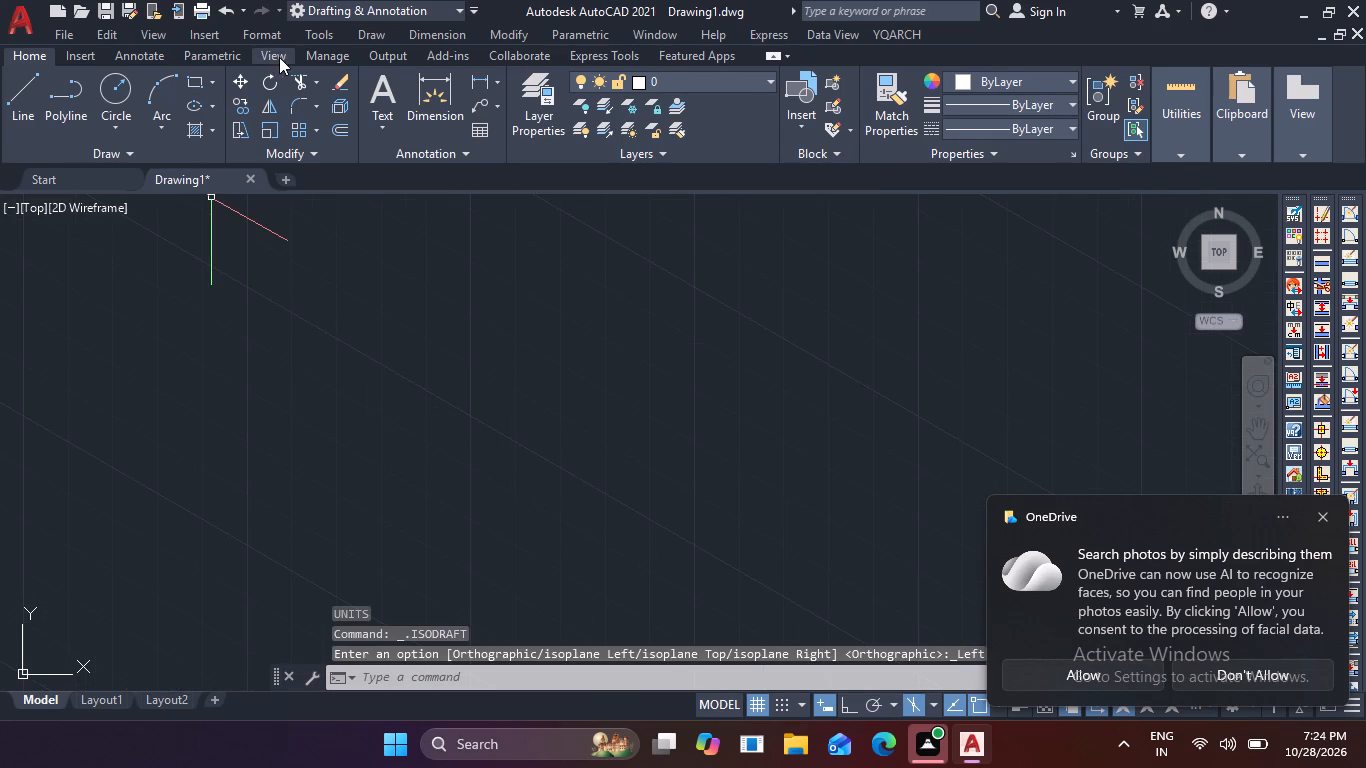
left_click(34, 102)
left_click(17, 59)
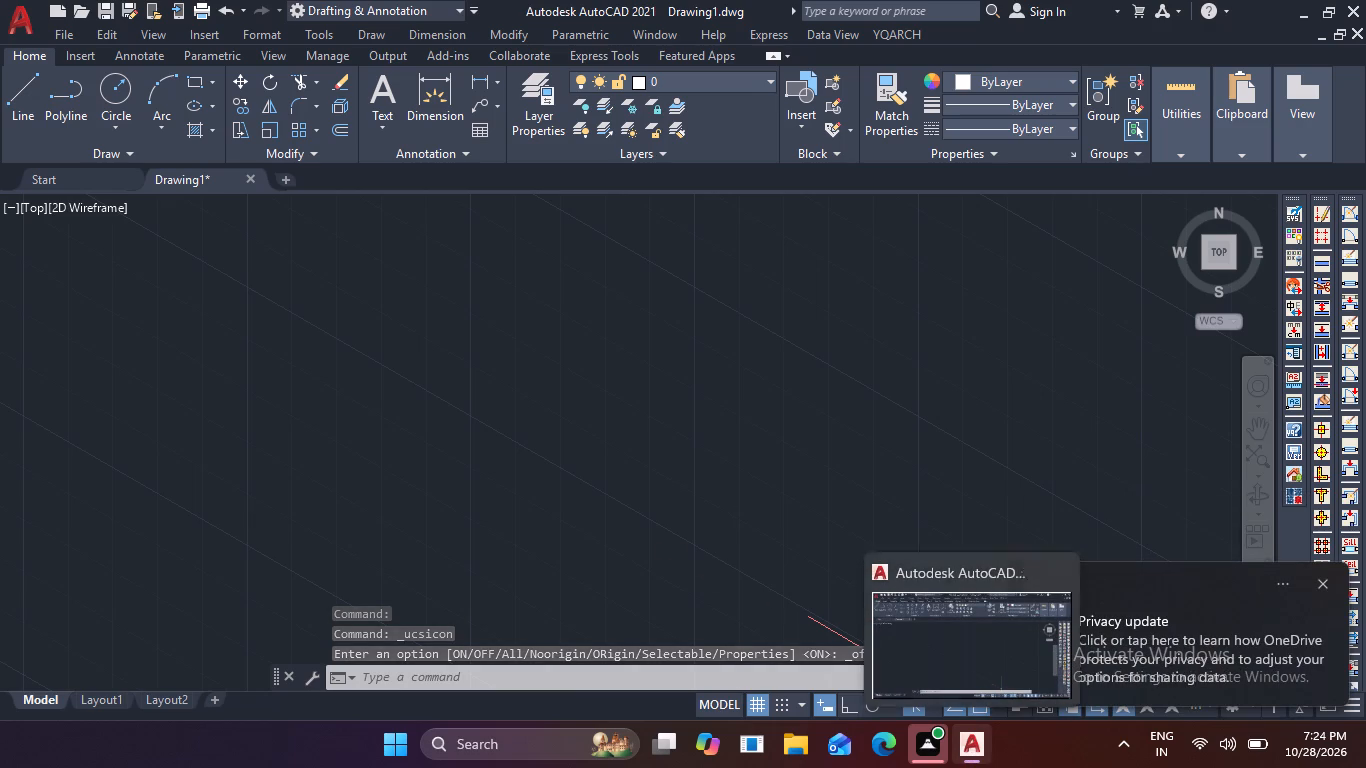
key("Escape")
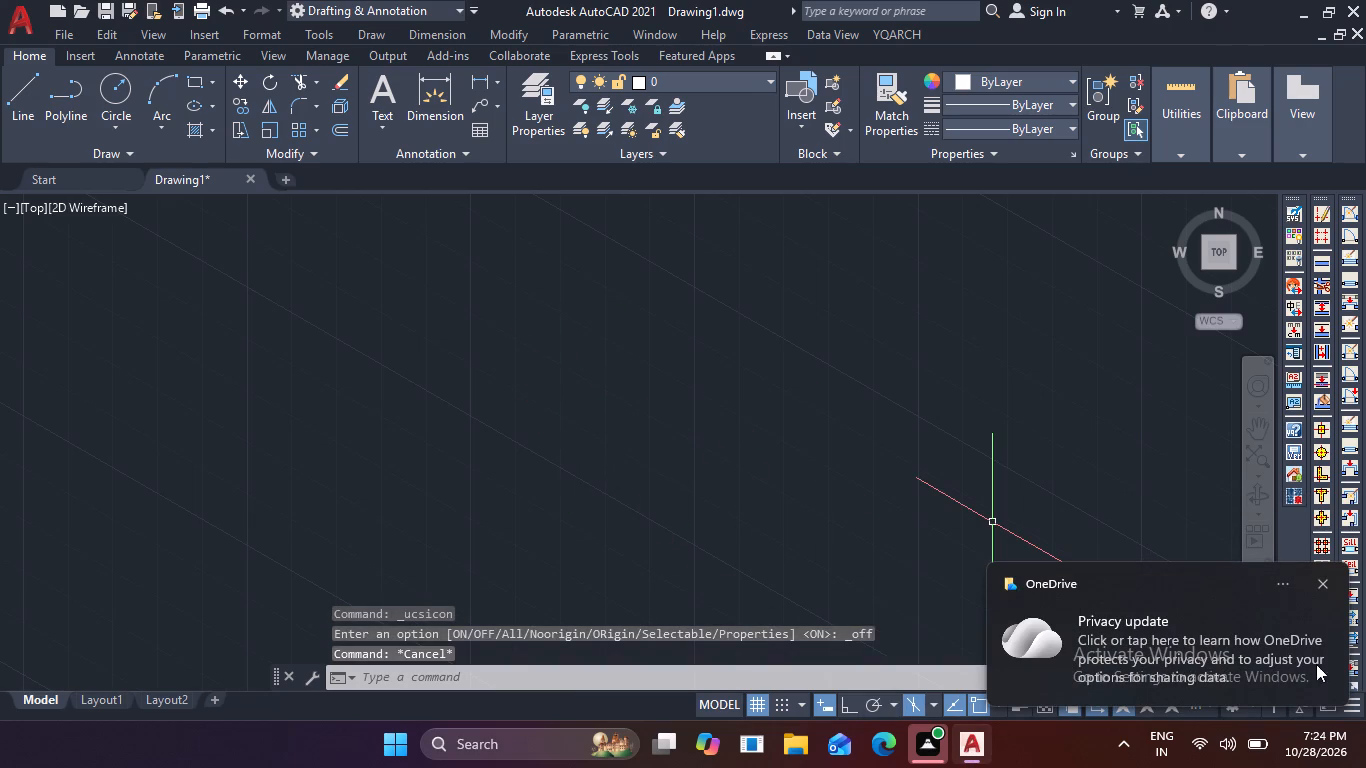
left_click(1319, 577)
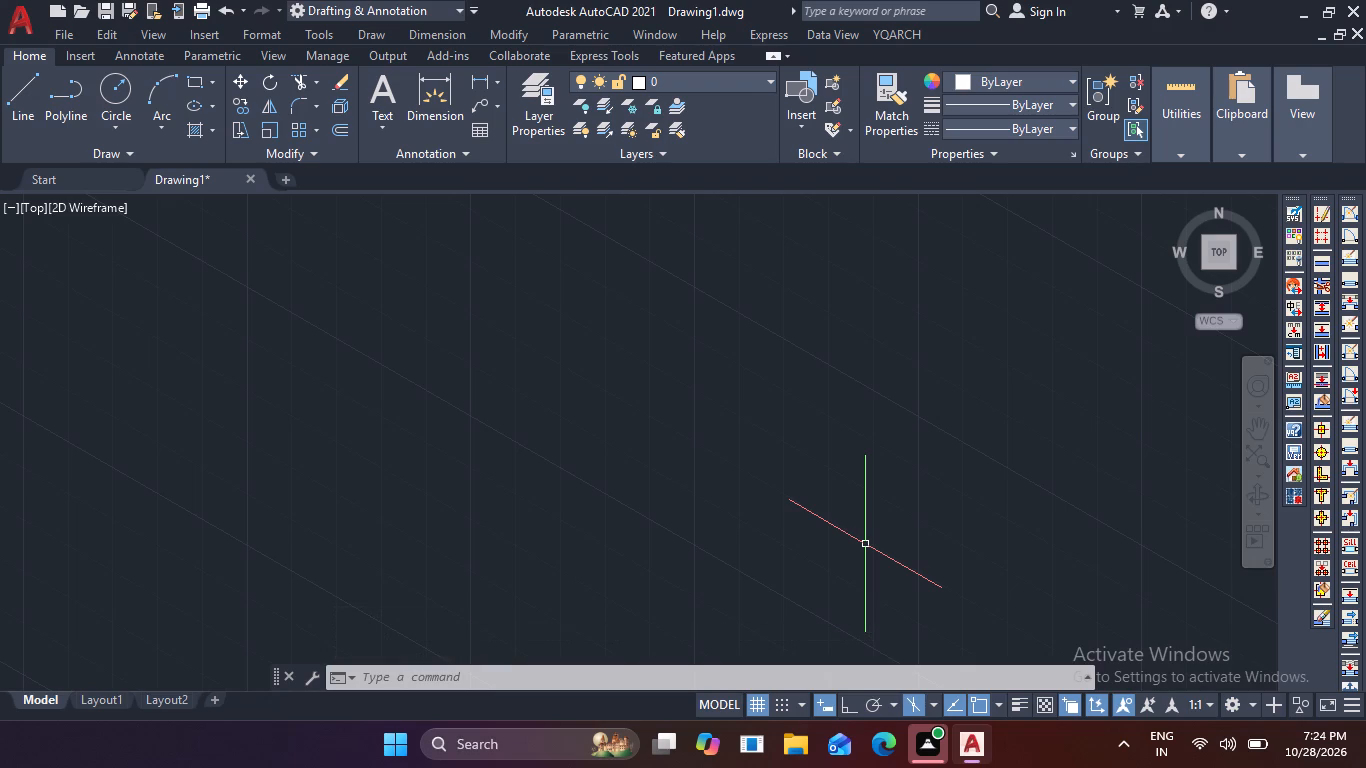
With Ortho on, draw a vertical line 85 units long straight down from a free start point, ending the line there.
type("l")
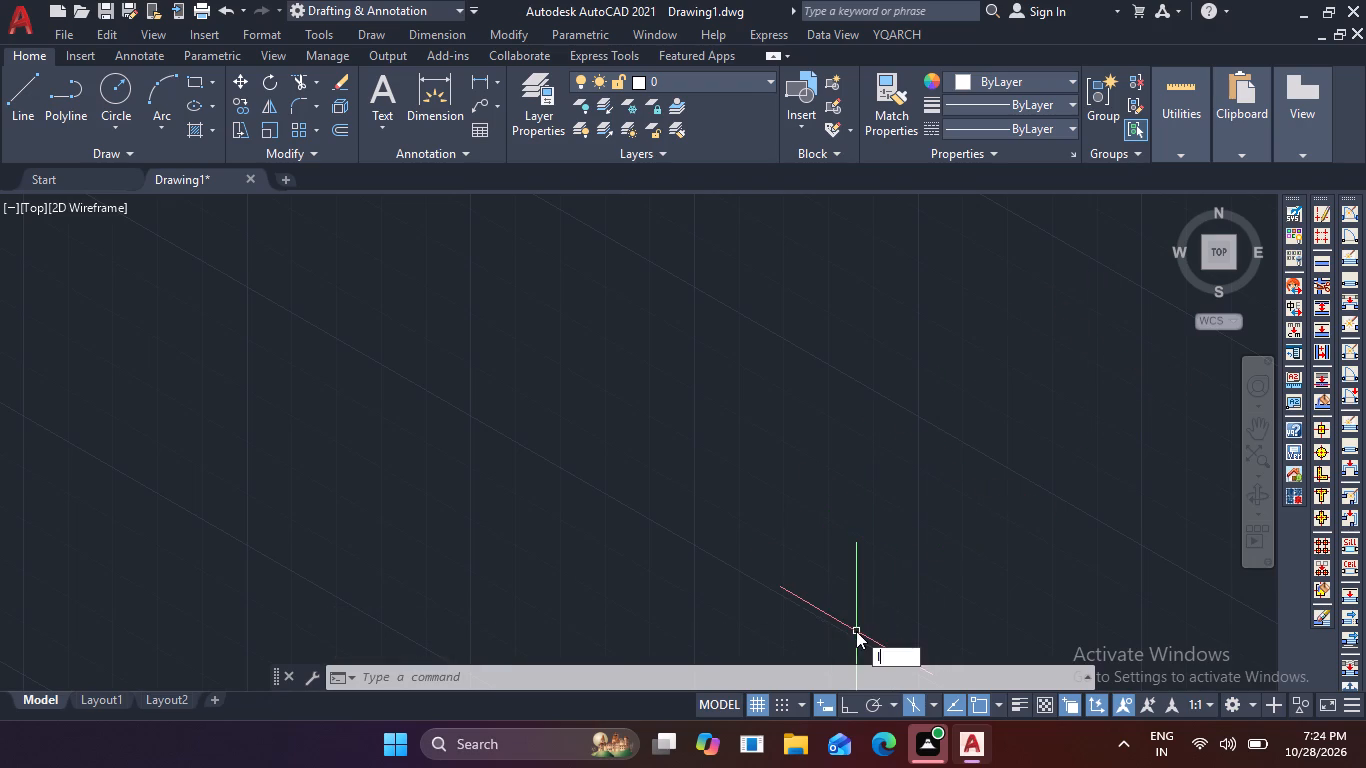
key("space")
left_click(403, 495)
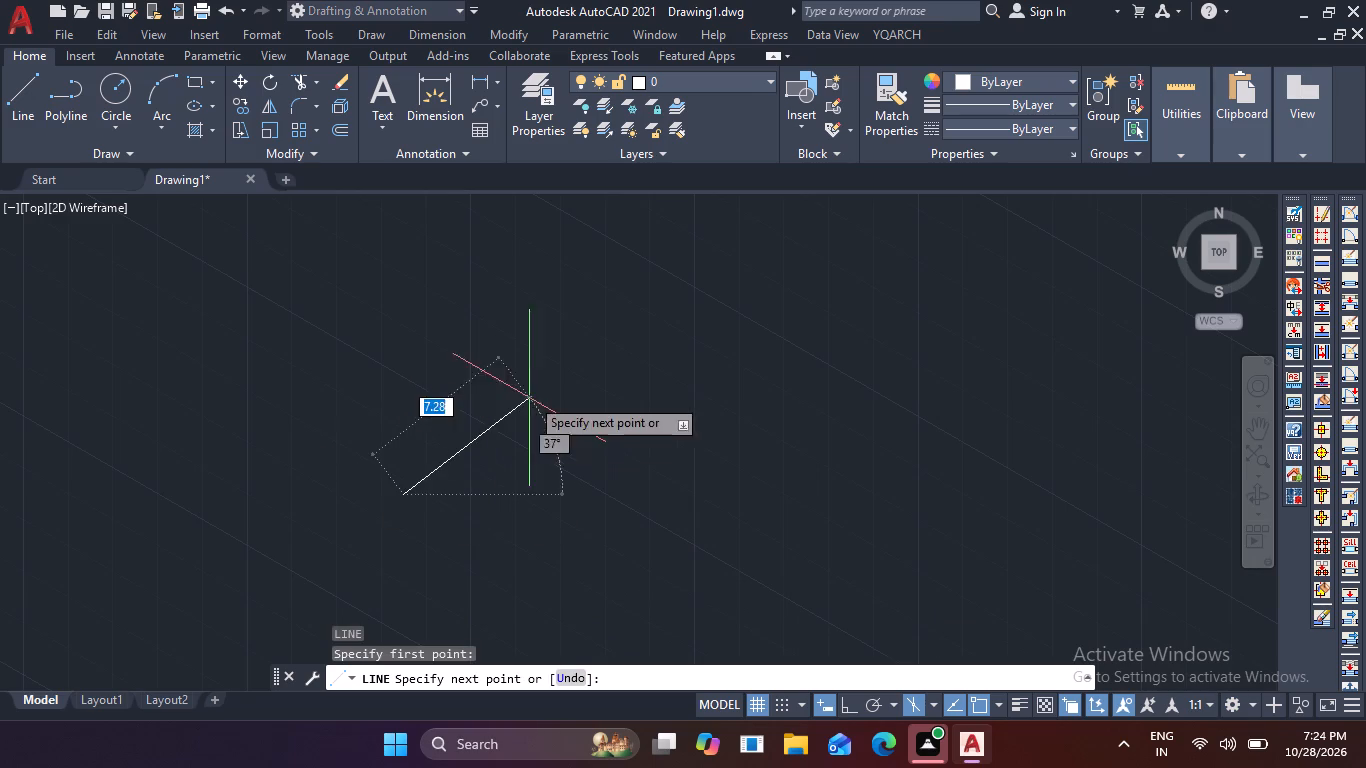
key("F8")
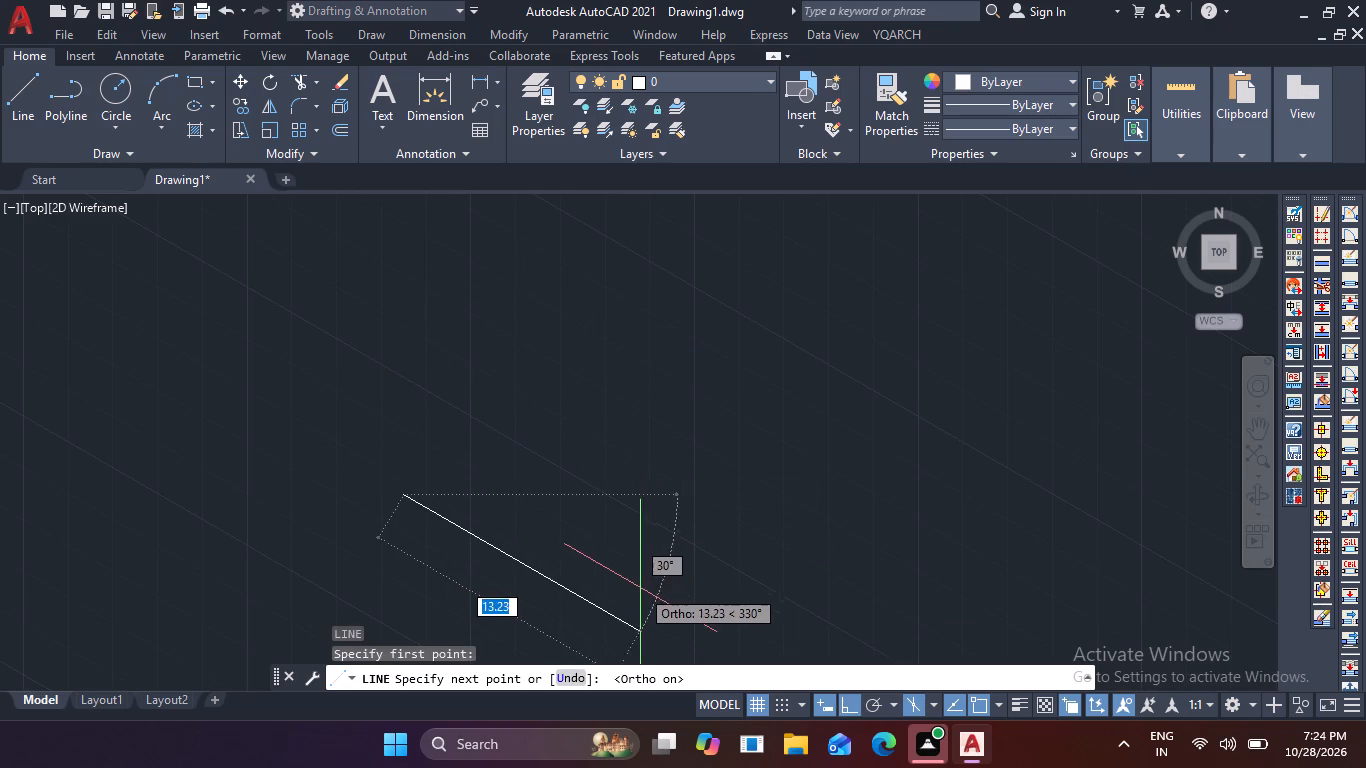
middle_click_drag(462, 479, 486, 311)
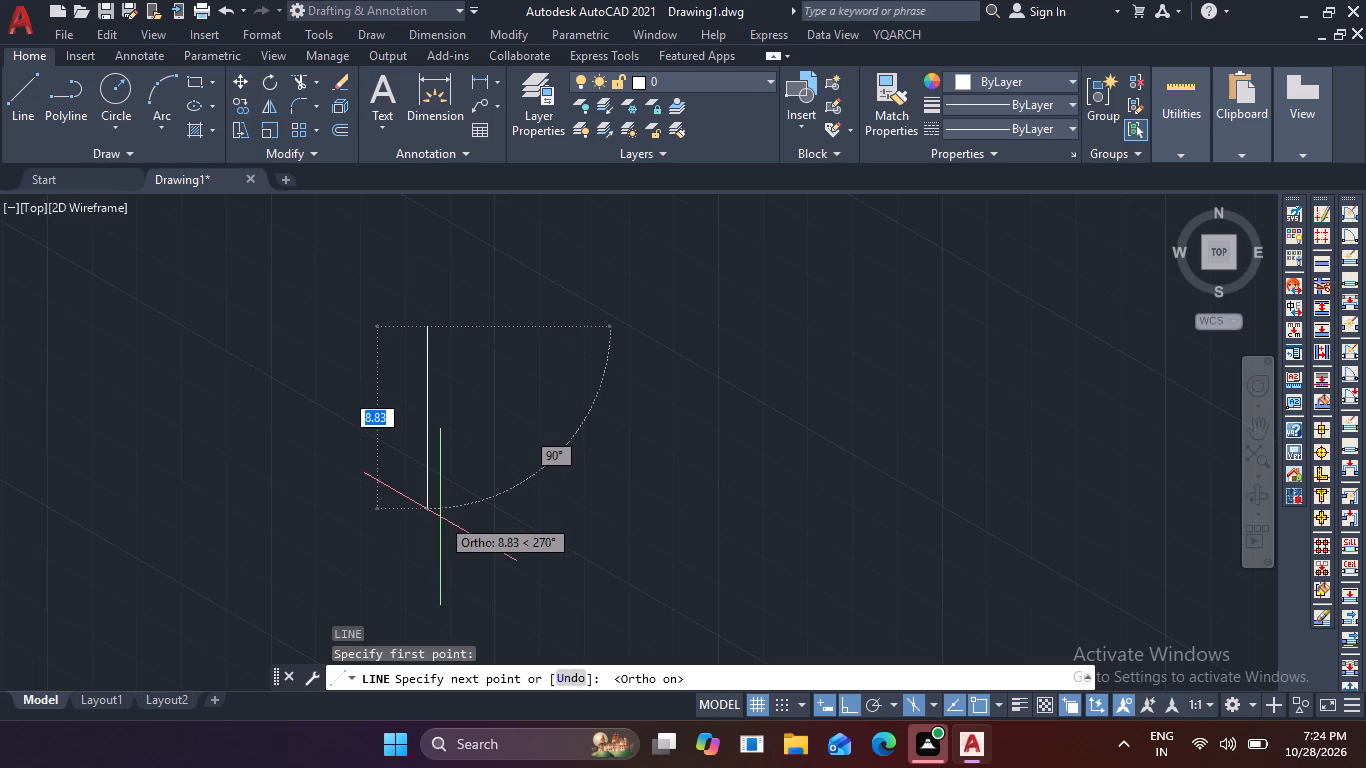
type("85")
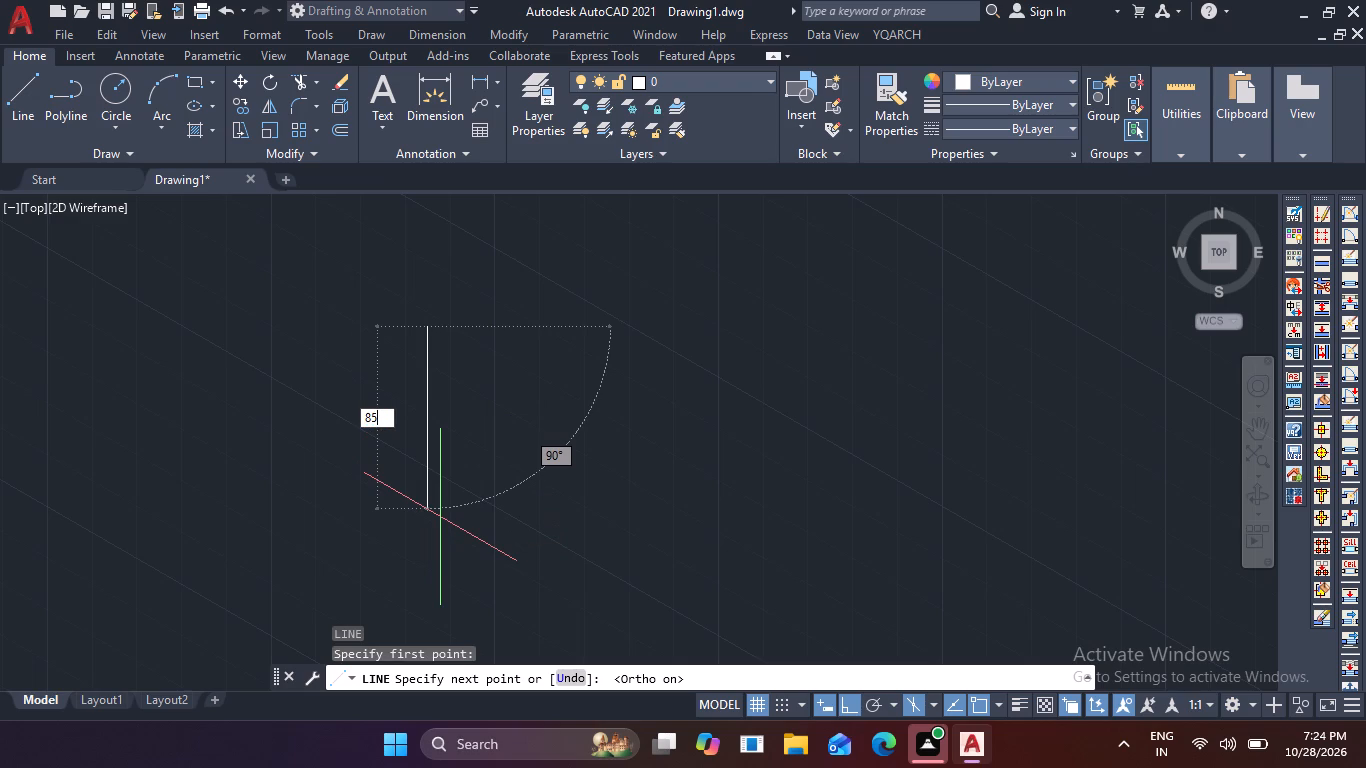
key("Return")
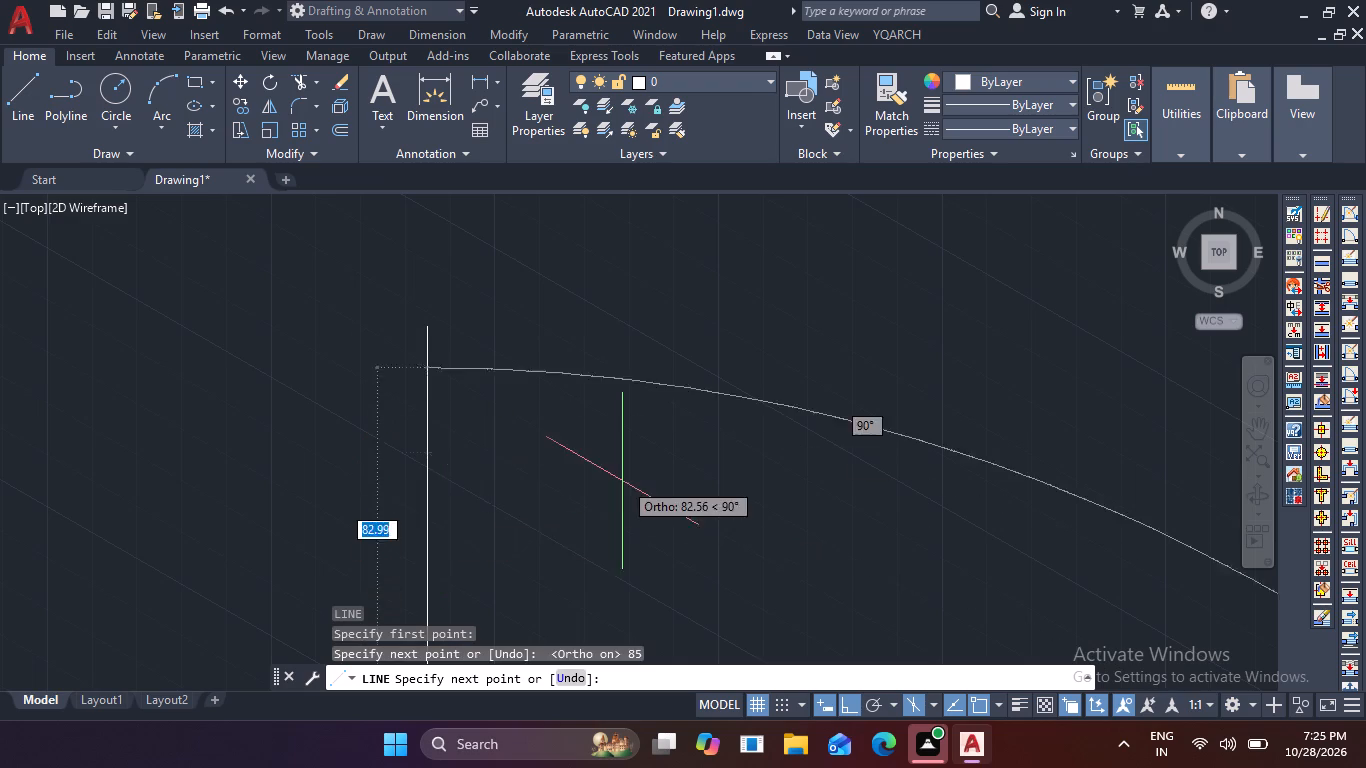
scroll(637, 477, "down", 2)
scroll(829, 598, "down", 1)
middle_click_drag(829, 598, 756, 217)
scroll(737, 327, "down", 5)
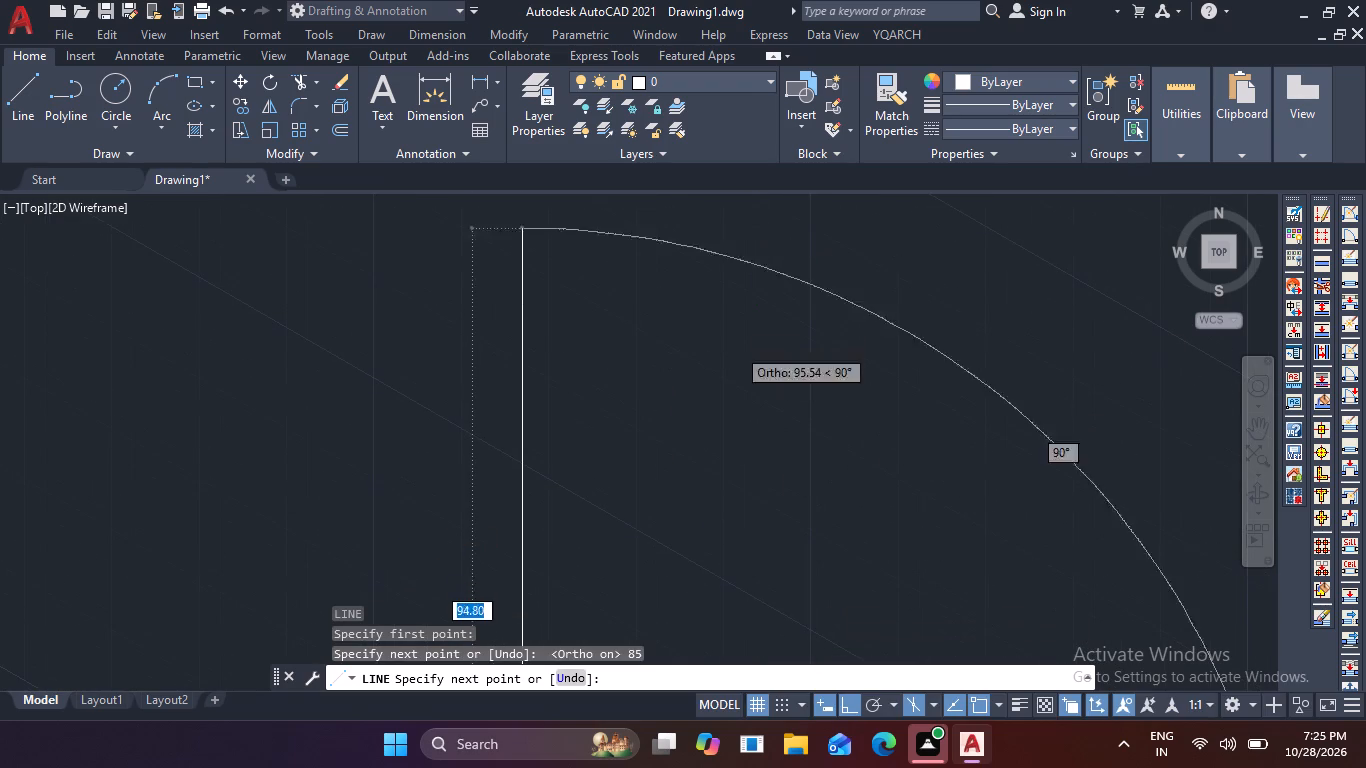
scroll(738, 455, "down", 1)
key("Escape")
Draw a bottom edge 60 units long along 330° from the lower end of the 85-unit vertical line.
scroll(731, 474, "down", 1)
middle_click_drag(719, 468, 716, 453)
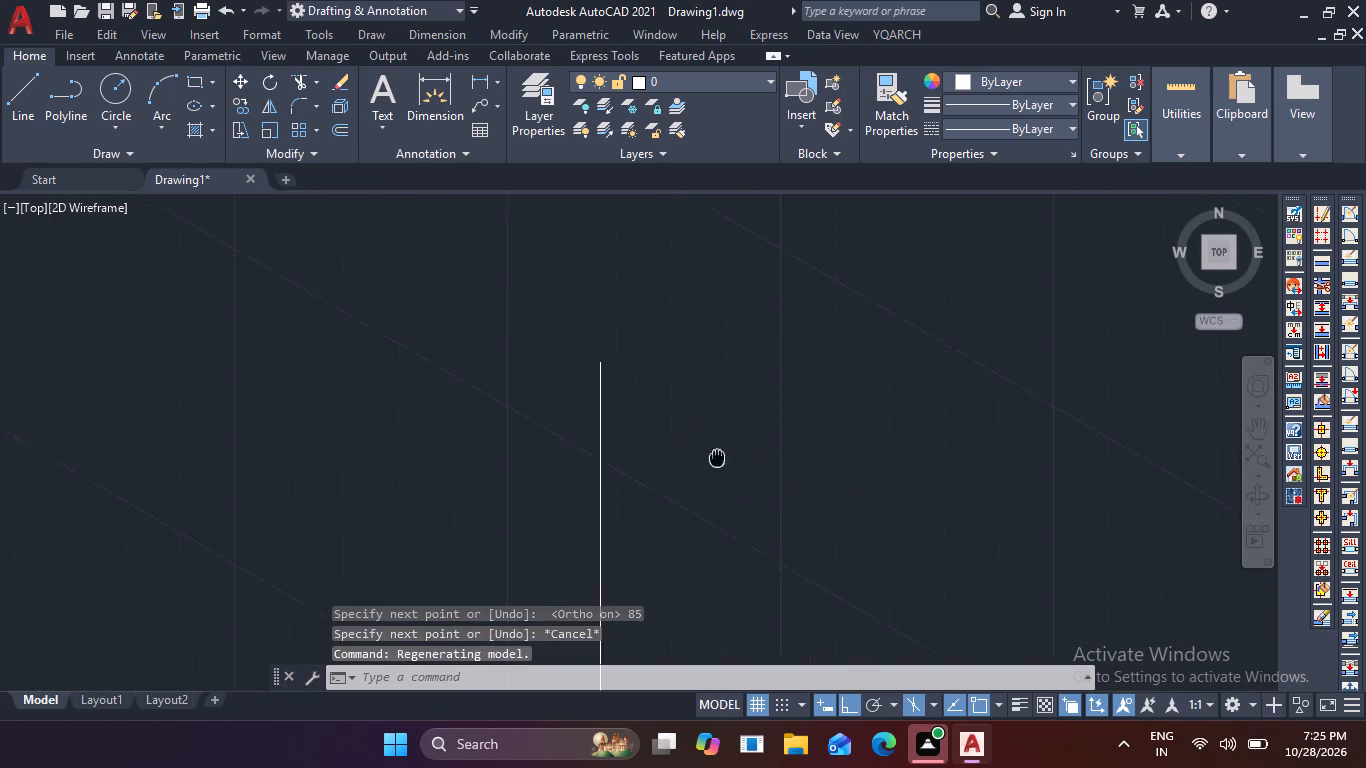
middle_click_drag(716, 453, 617, 221)
scroll(617, 221, "down", 4)
type("l")
key("space")
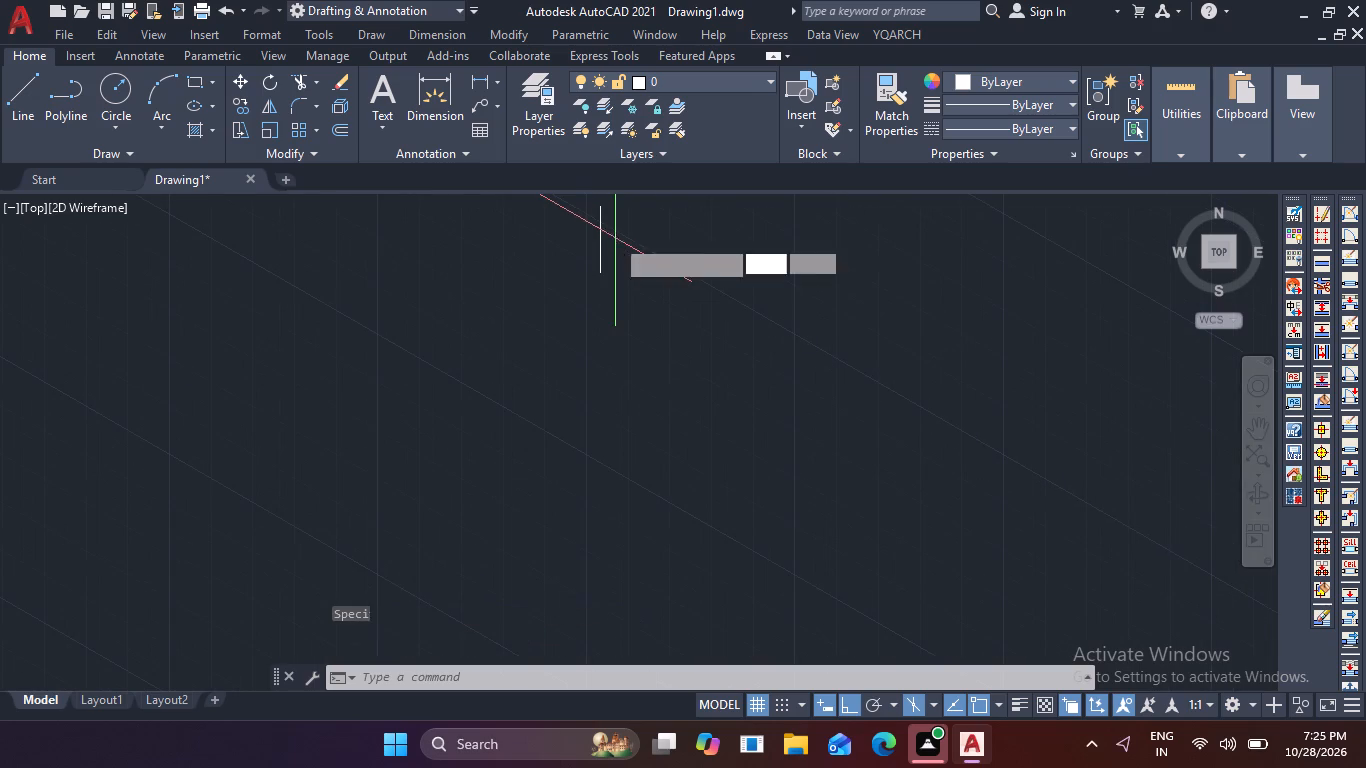
middle_click_drag(632, 272, 601, 444)
scroll(591, 446, "up", 4)
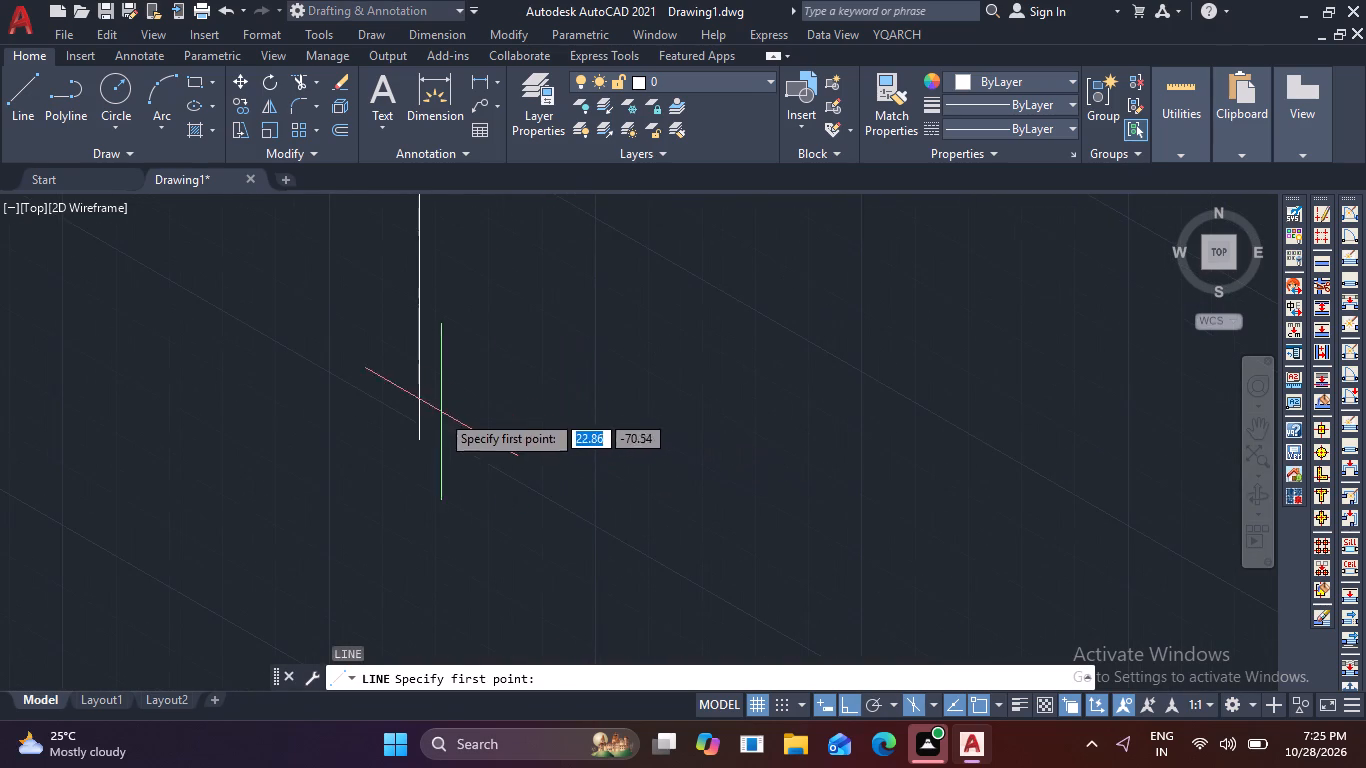
left_click(419, 434)
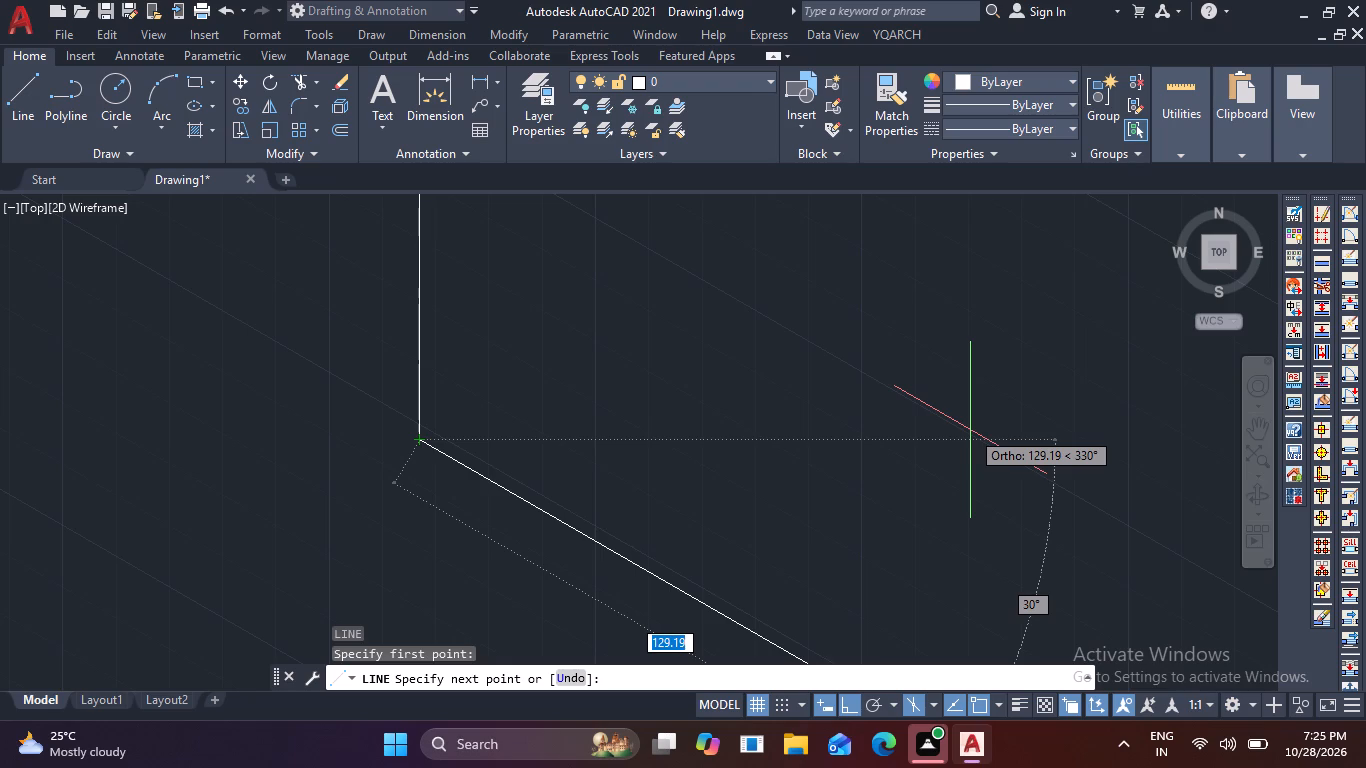
type("60")
key("Return")
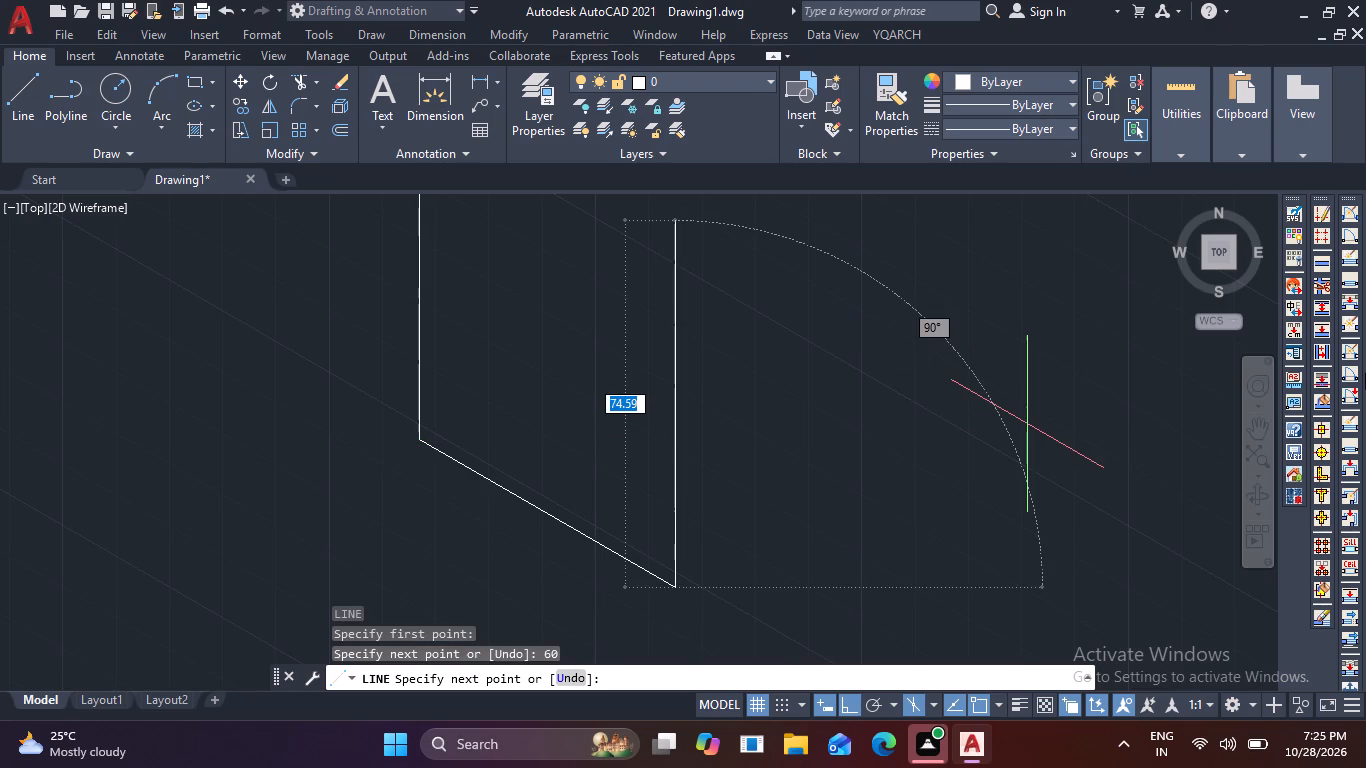
Switch to the right isoplane and draw a vertical edge 85 units upward from the bottom edge's far end.
key("F5")
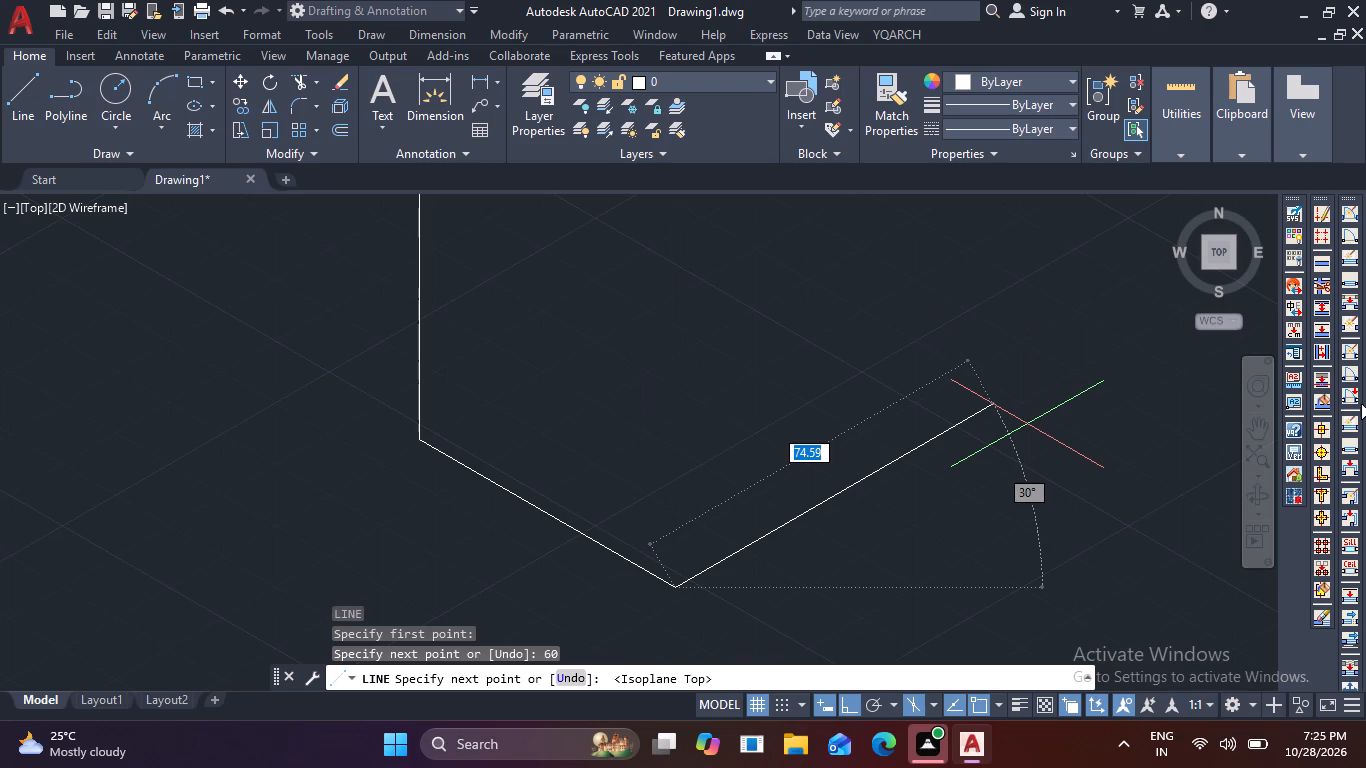
middle_click_drag(1333, 411, 1086, 489)
scroll(1086, 485, "down", 3)
middle_click_drag(1135, 422, 853, 542)
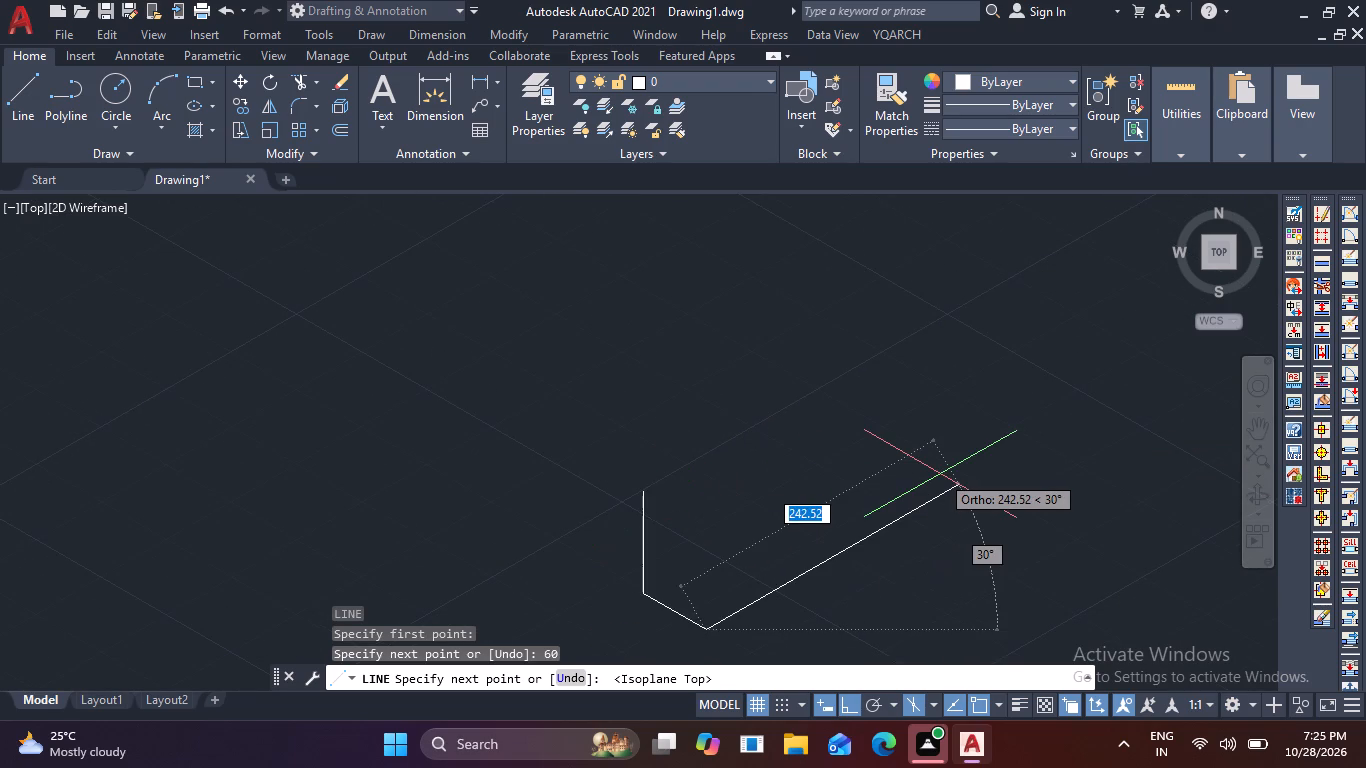
middle_click_drag(940, 474, 908, 401)
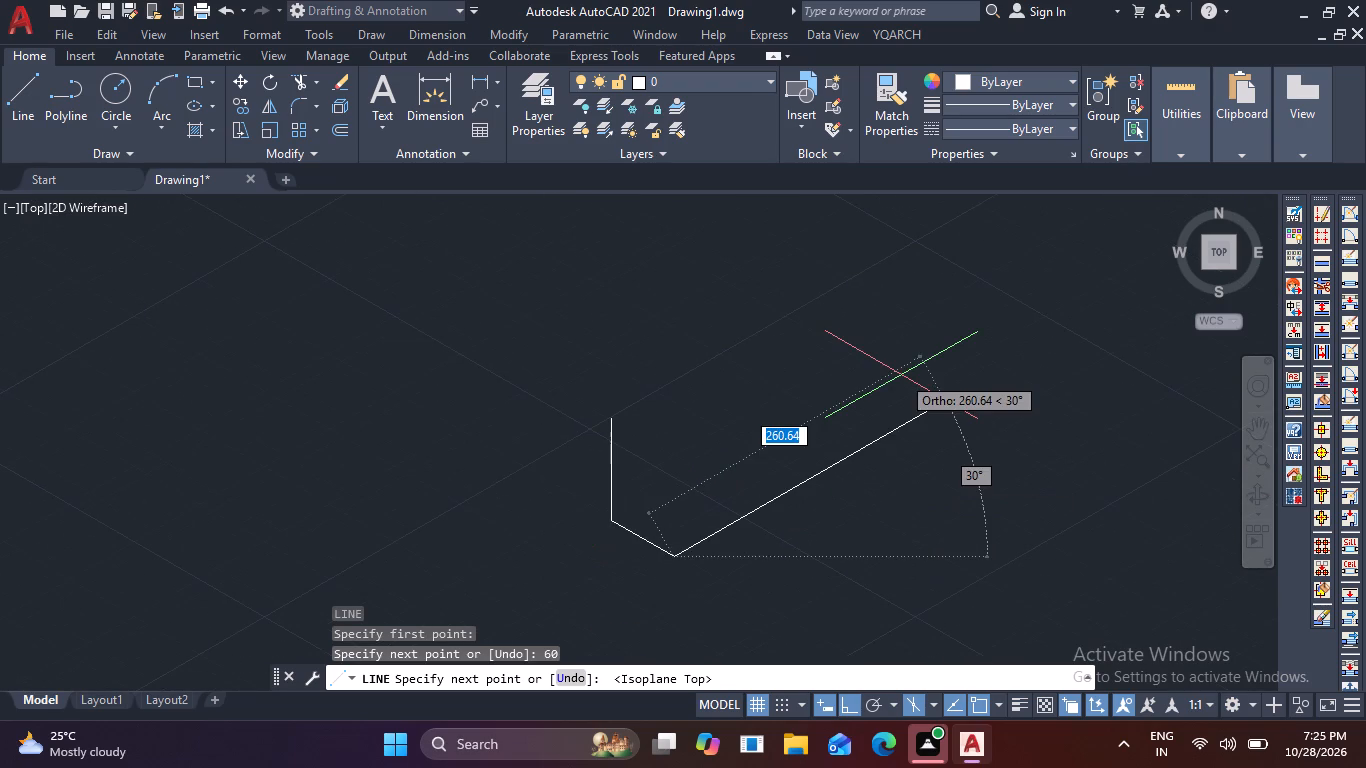
key("F5")
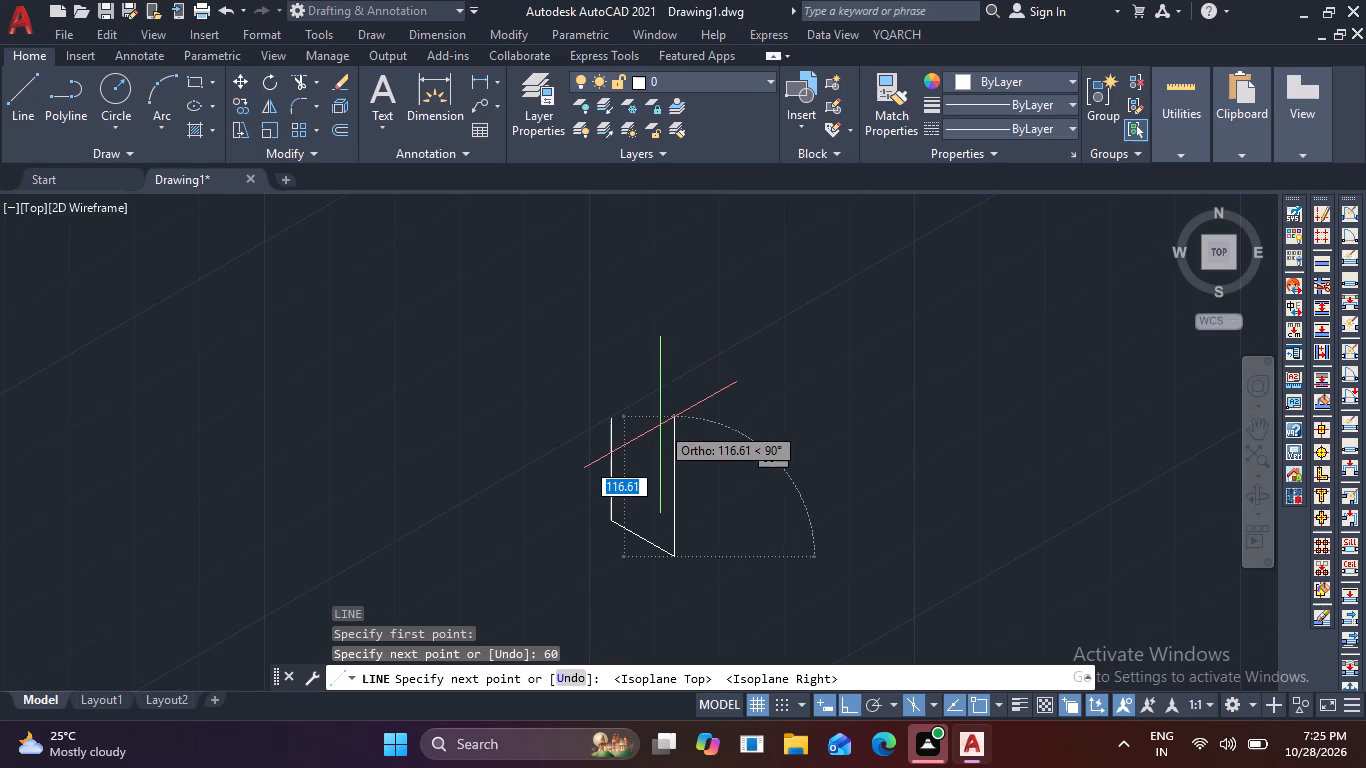
type("85")
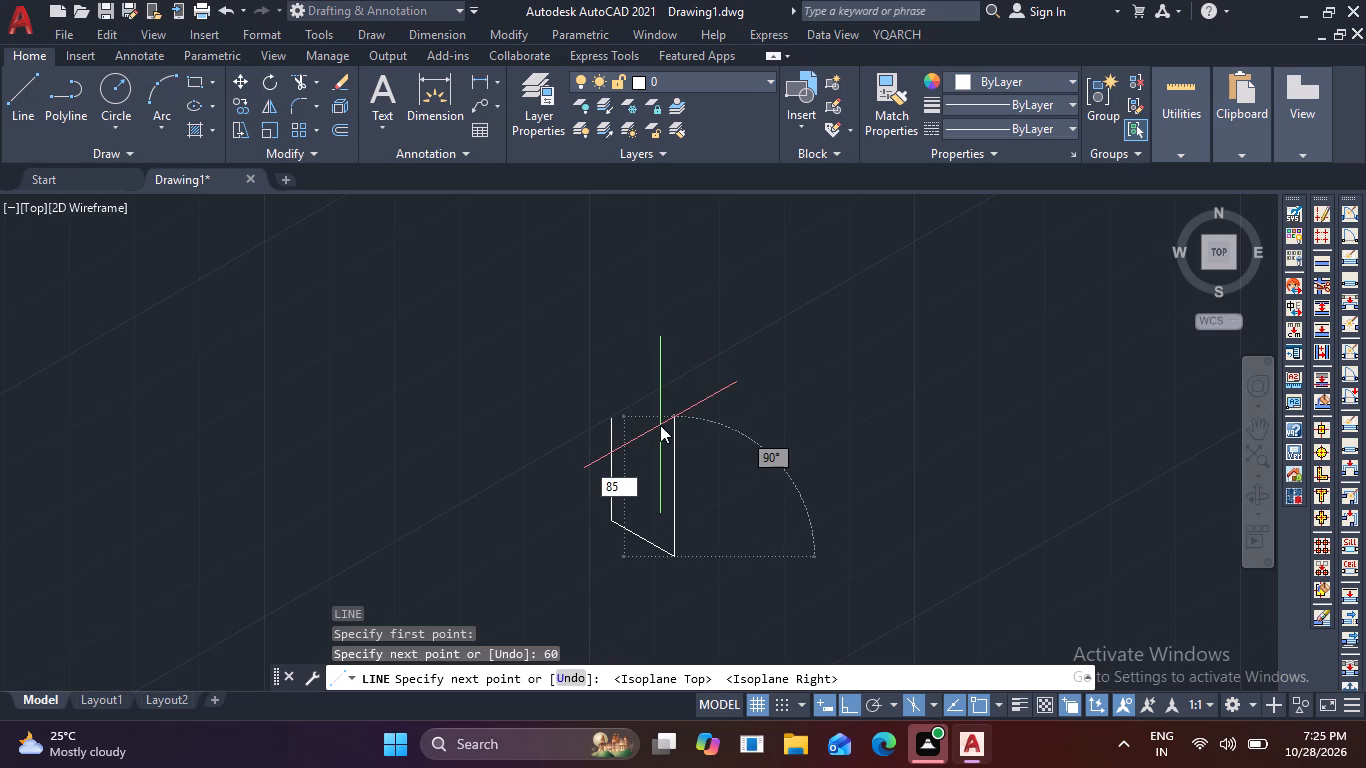
key("Return")
Switch to the left isoplane and close the end face with a top edge to the first vertical line's upper end, ending the line.
scroll(586, 437, "up", 4)
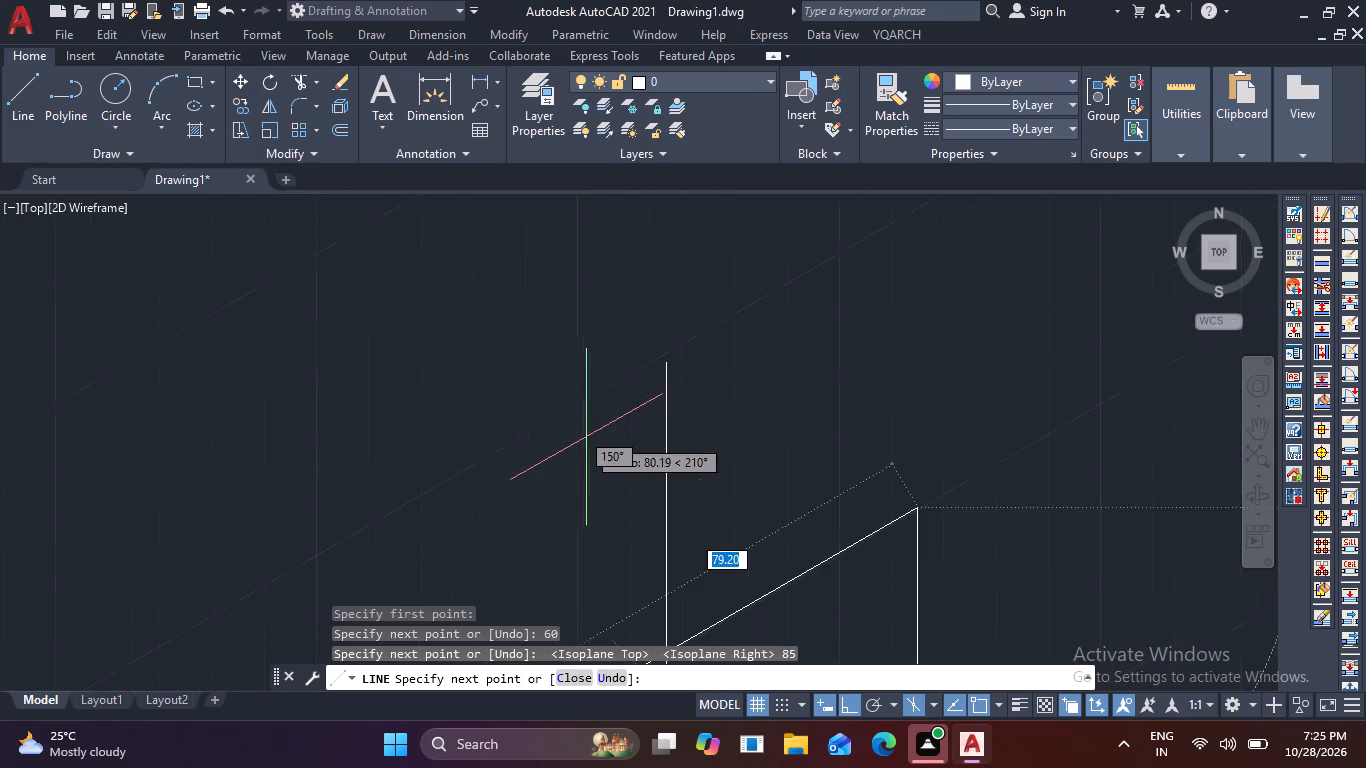
key("F5")
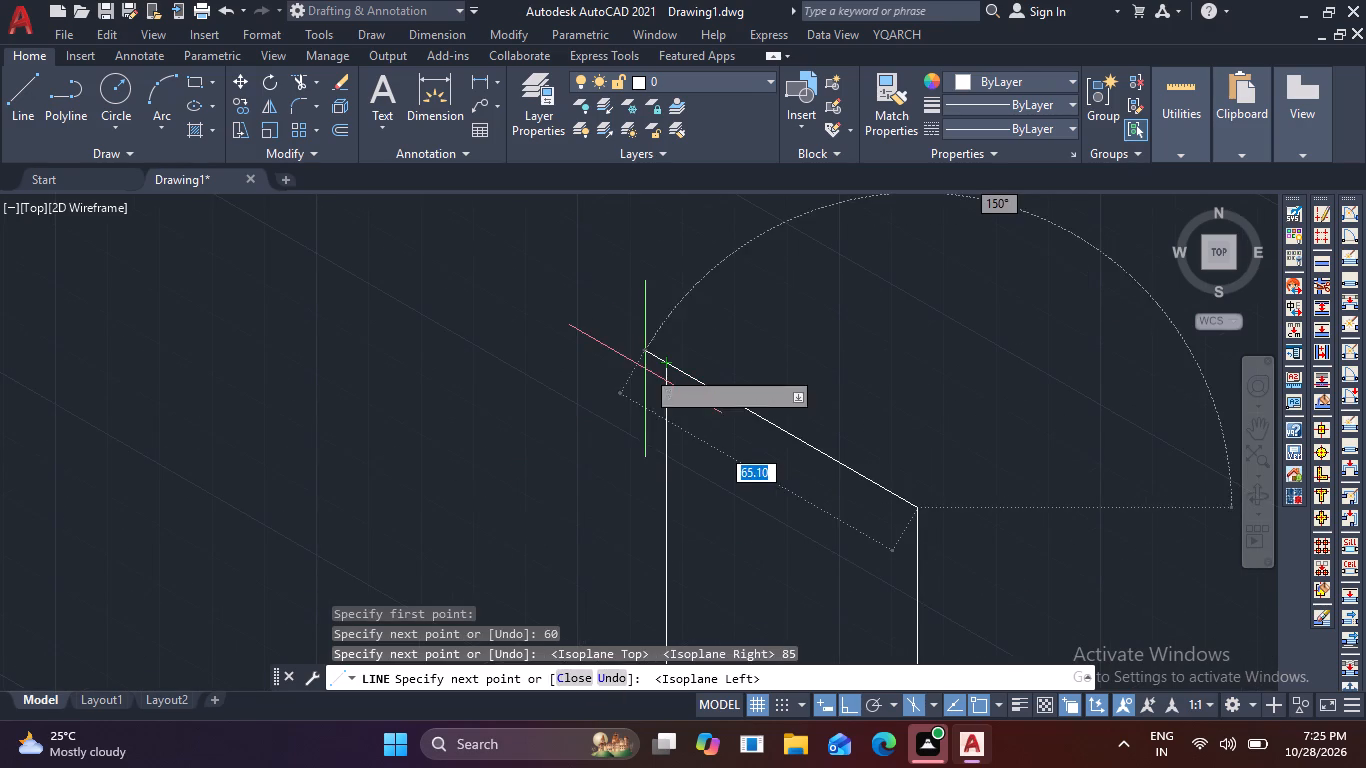
left_click(667, 363)
key("Escape")
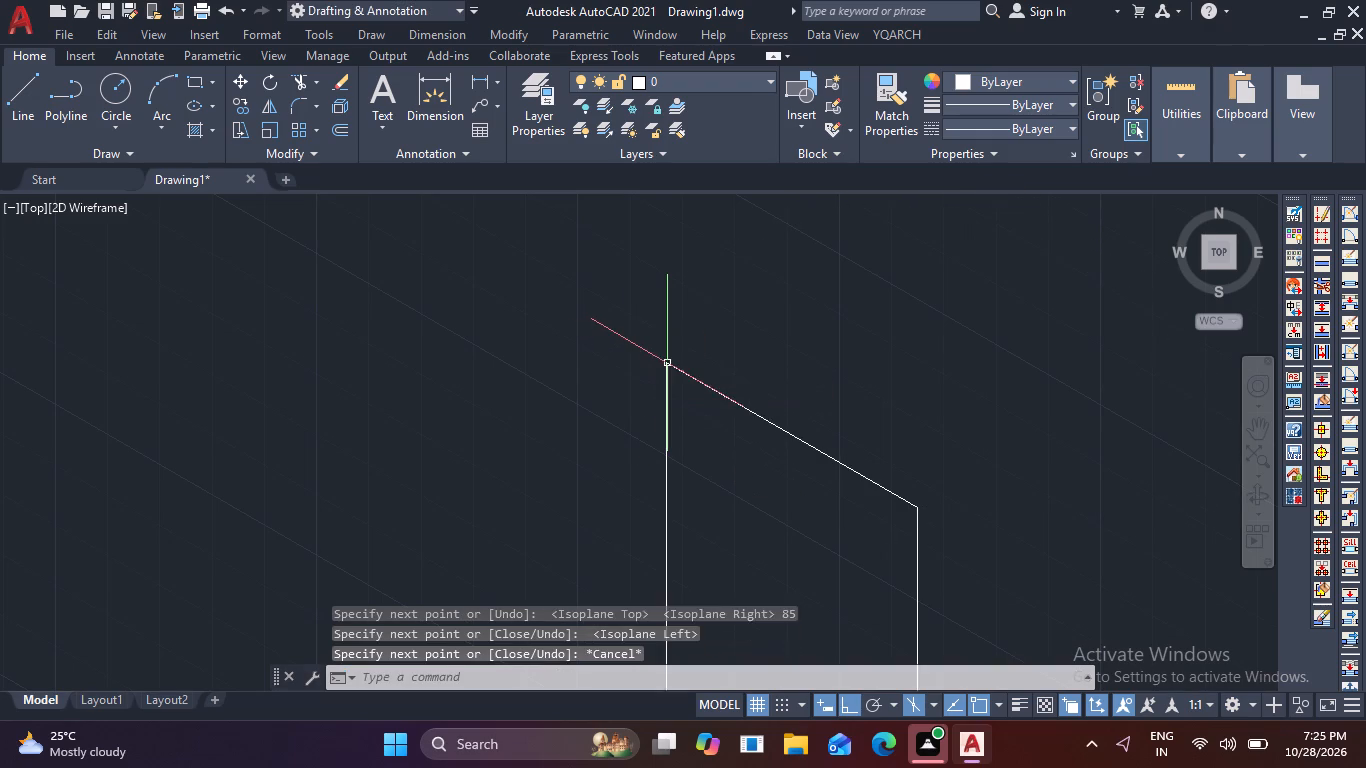
In the top isoplane, draw a base line segment 90 units long along 30° from the end face's lowest corner.
scroll(712, 355, "down", 3)
middle_click_drag(836, 428, 764, 304)
type("l")
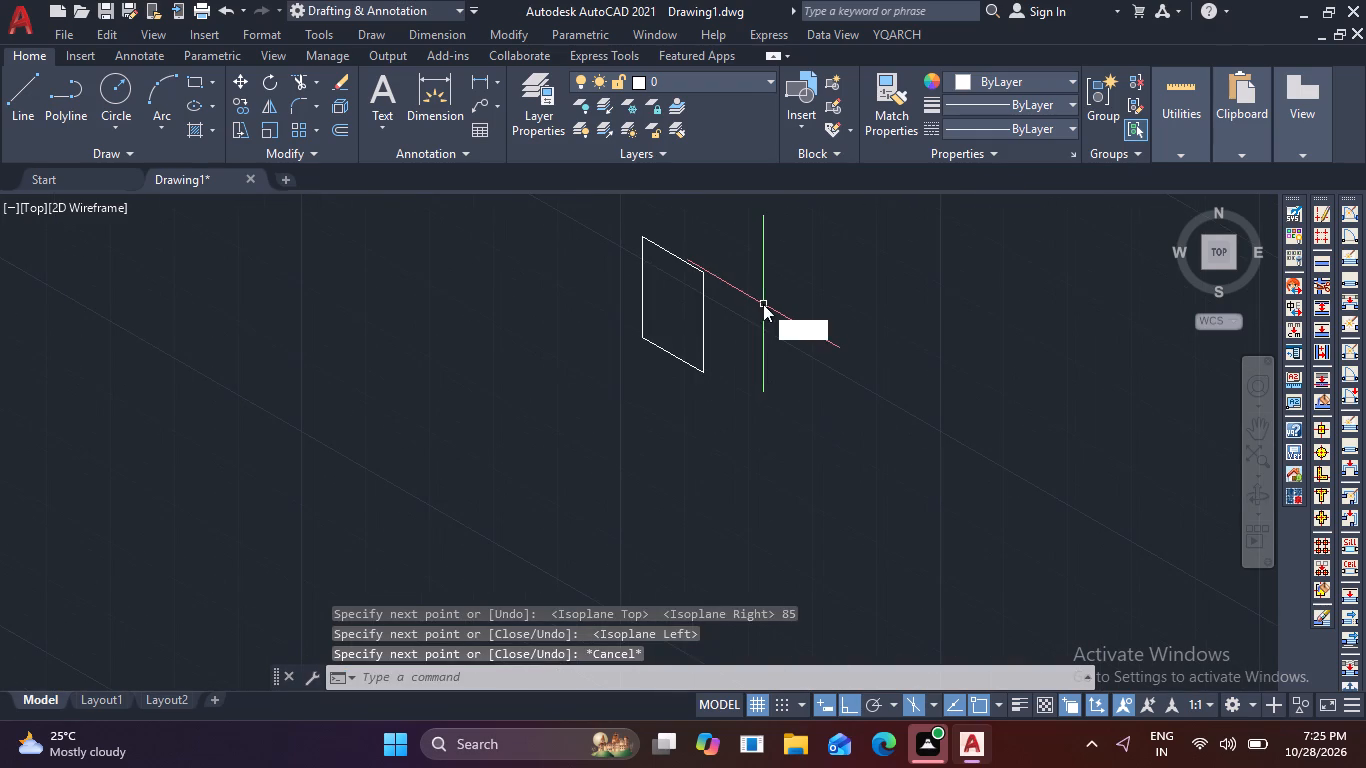
key("space")
left_click(702, 371)
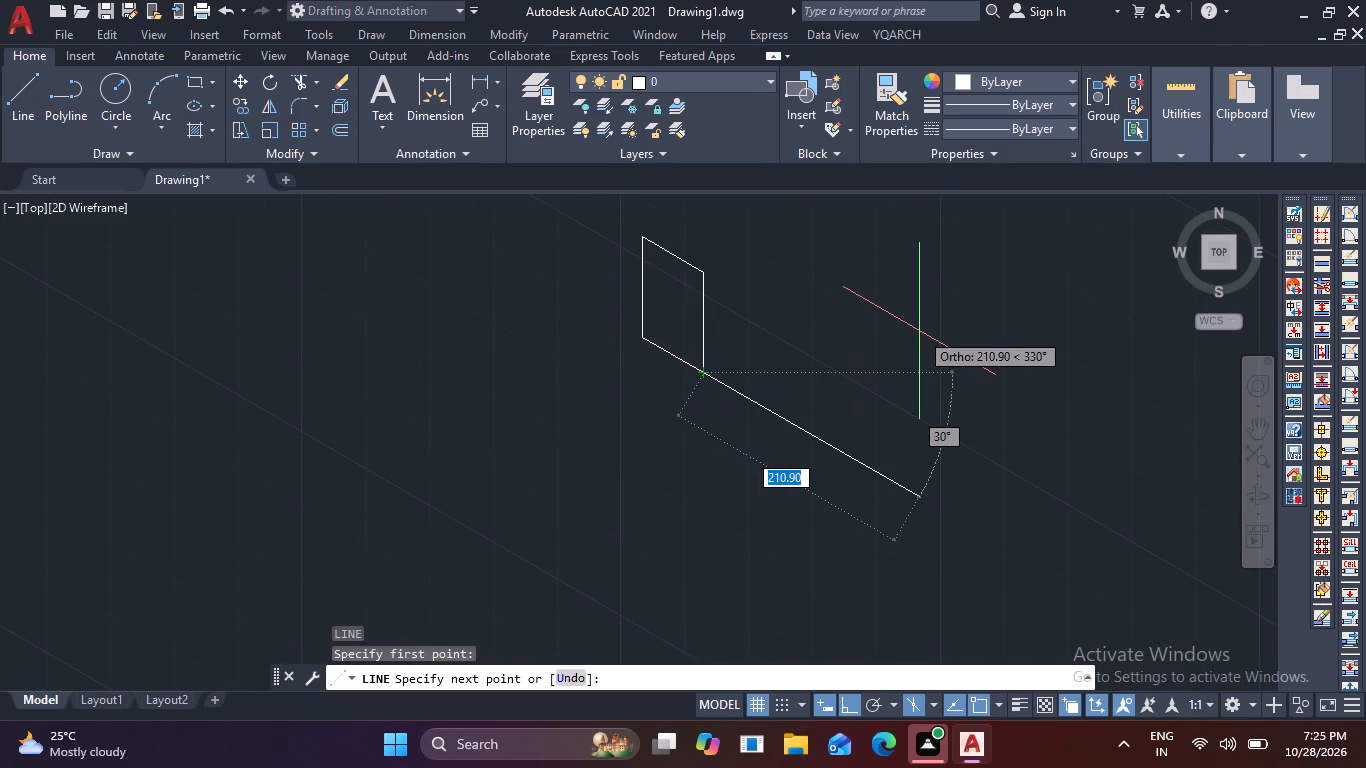
key("F5")
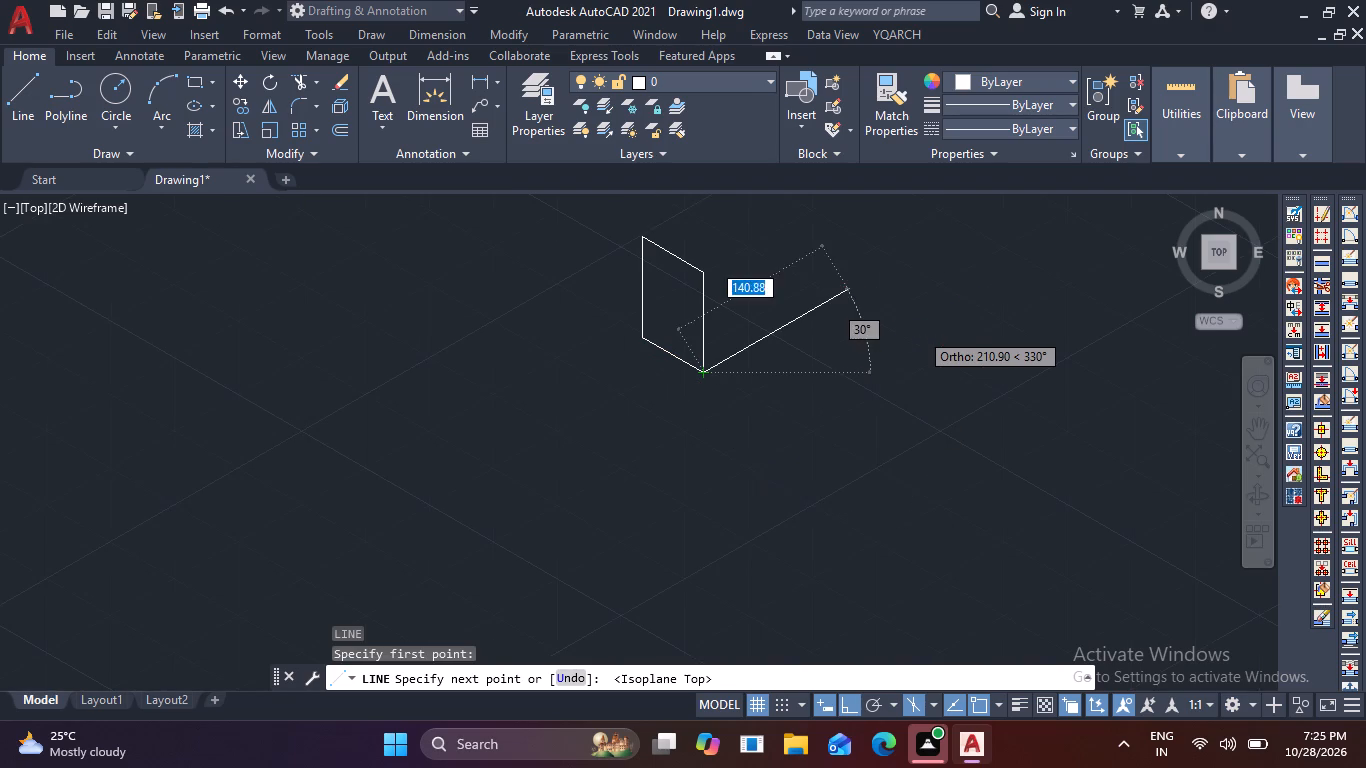
middle_click_drag(869, 342, 632, 427)
scroll(633, 425, "down", 1)
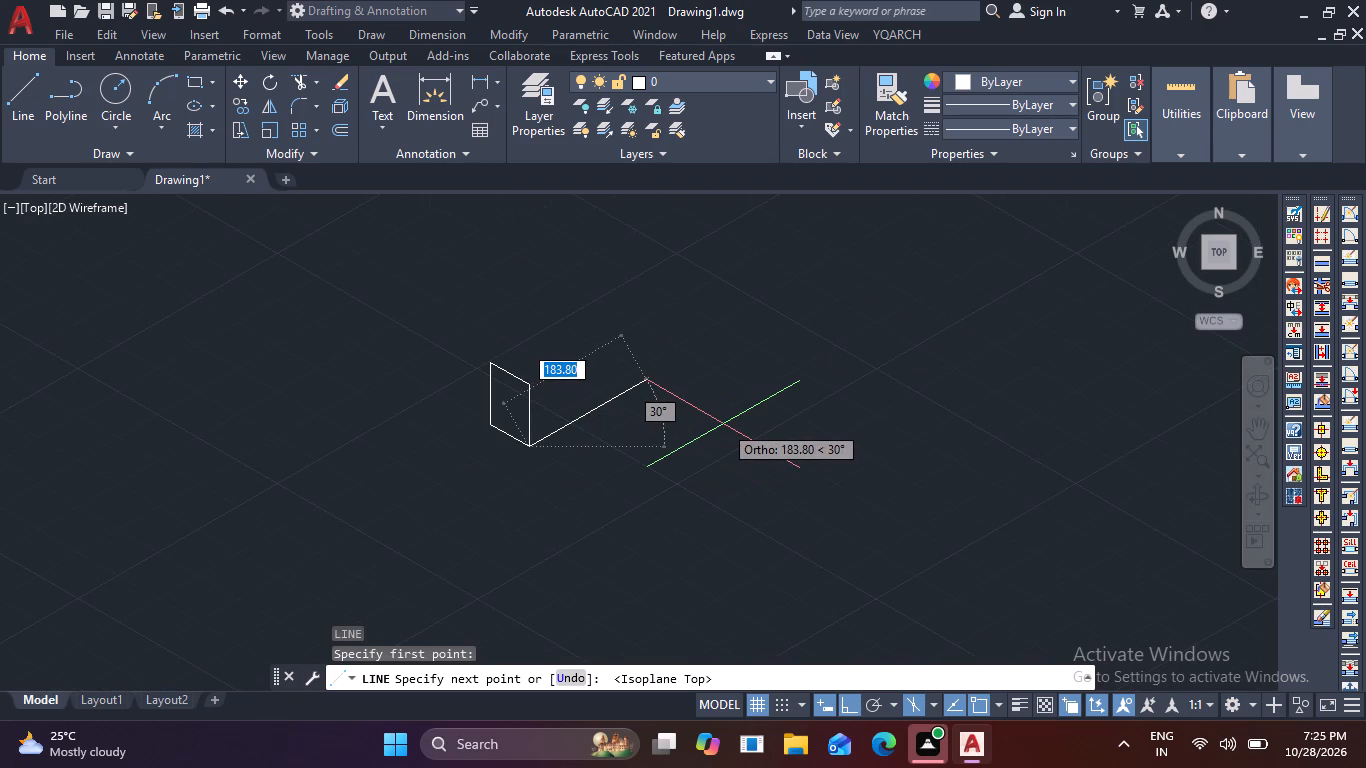
type("90")
key("Return")
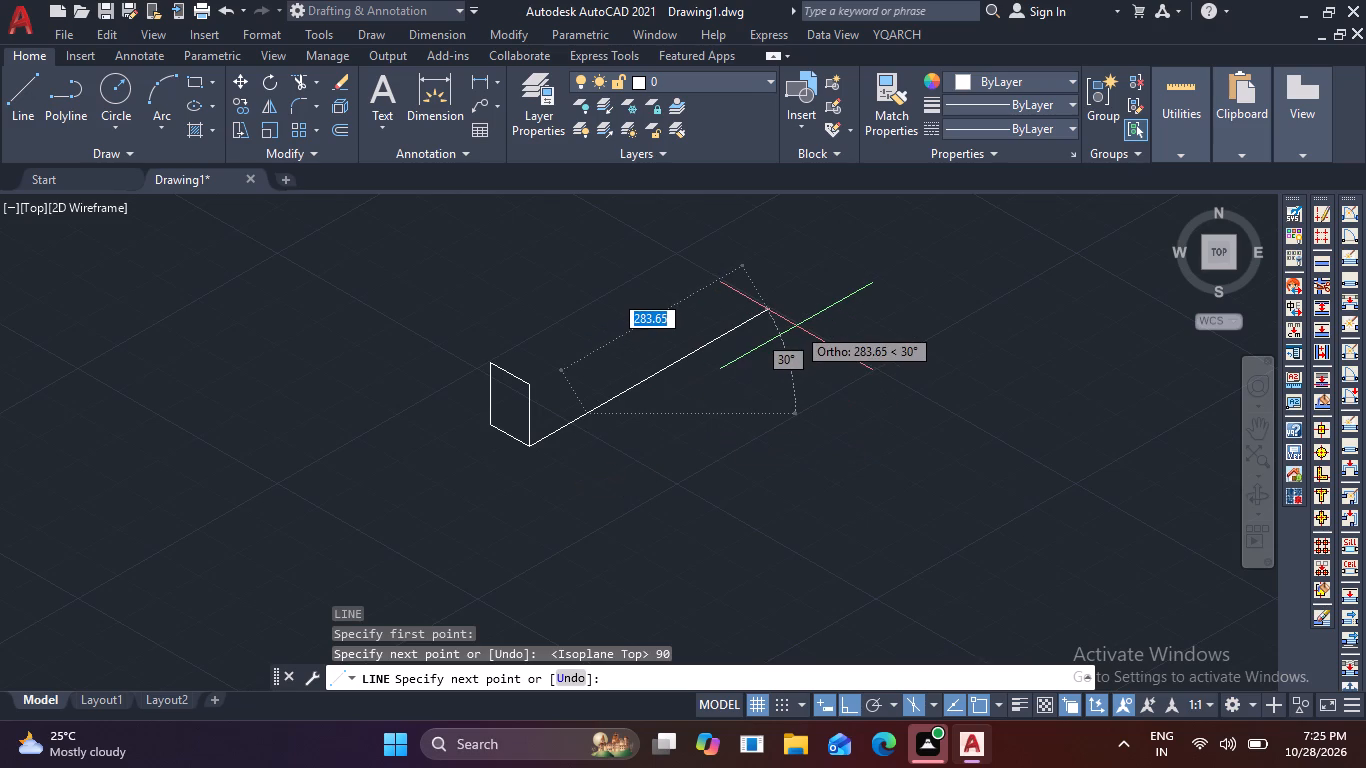
Continue the base line along 30° with consecutive segments of 60, 118 and 60 units.
type("60")
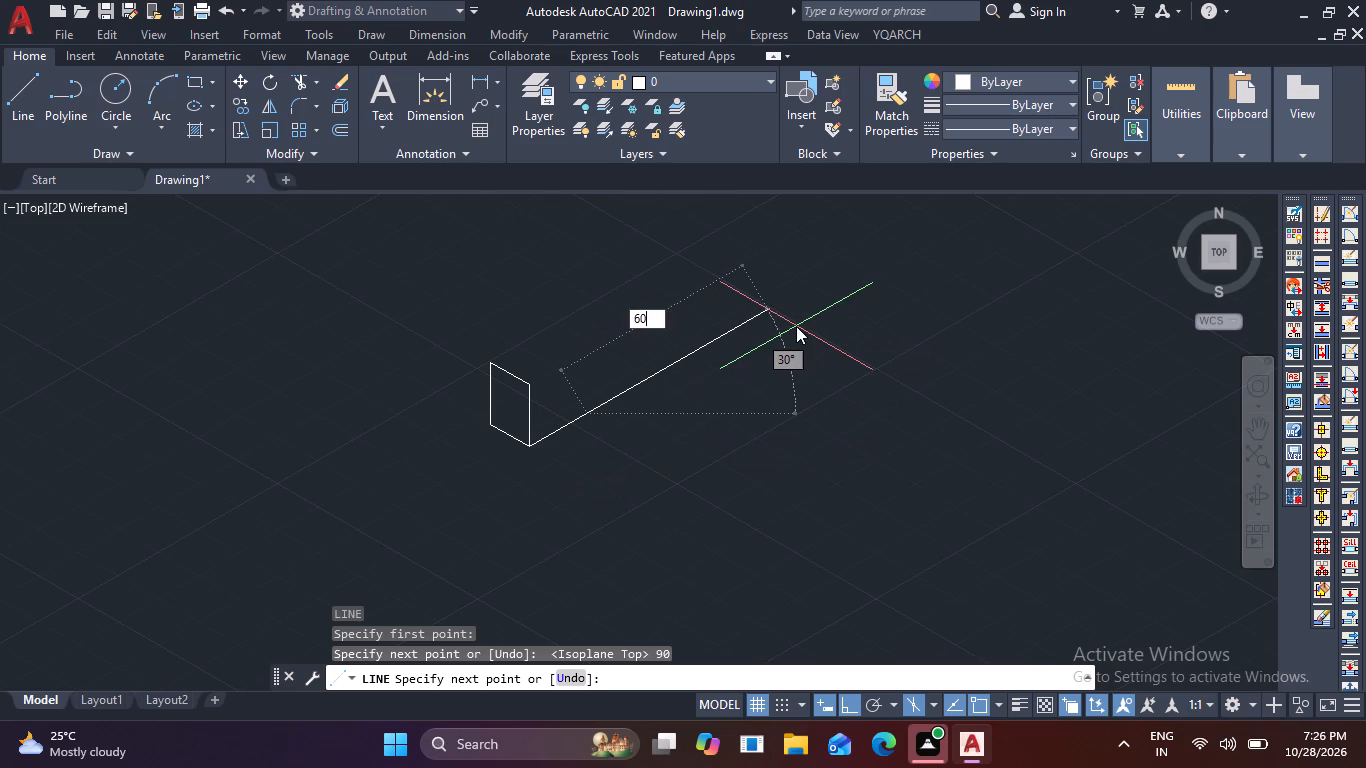
key("Return")
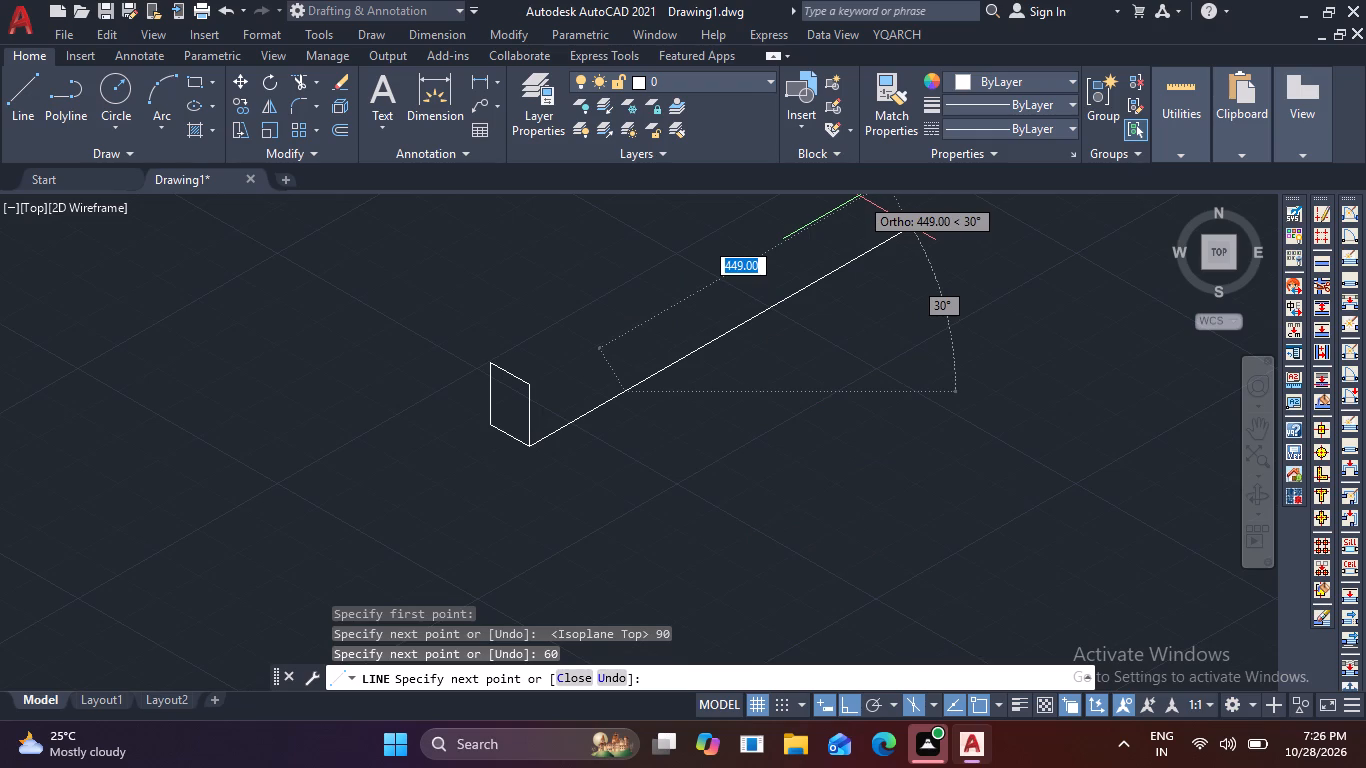
type("11")
key("8")
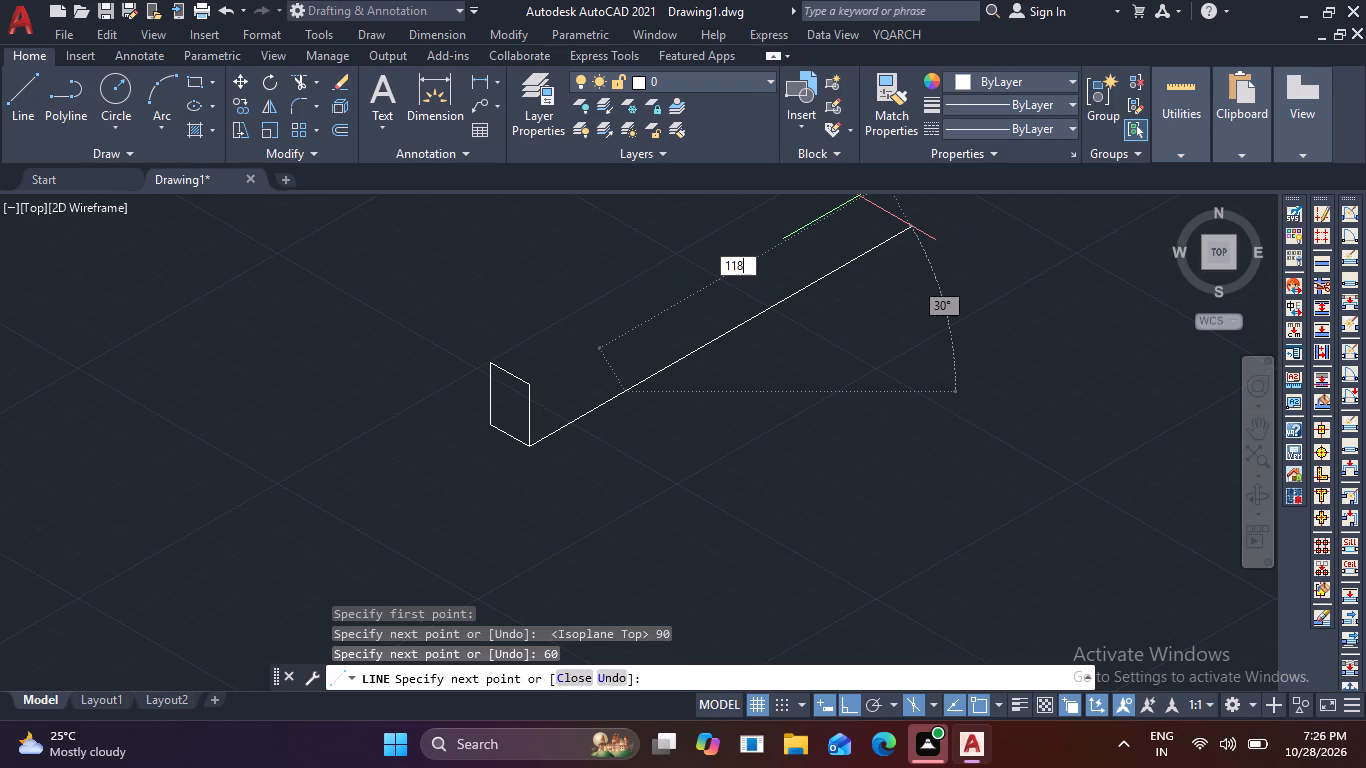
key("Return")
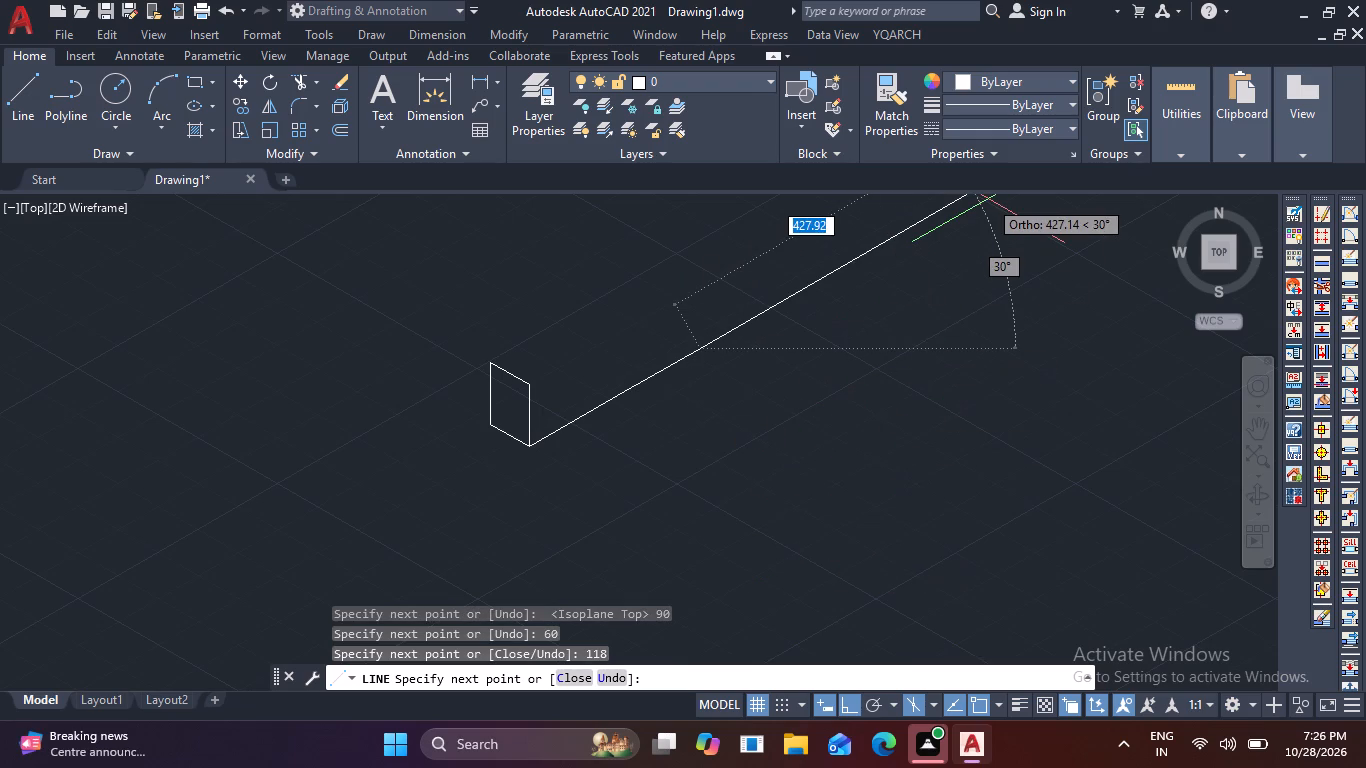
type("60")
key("Return")
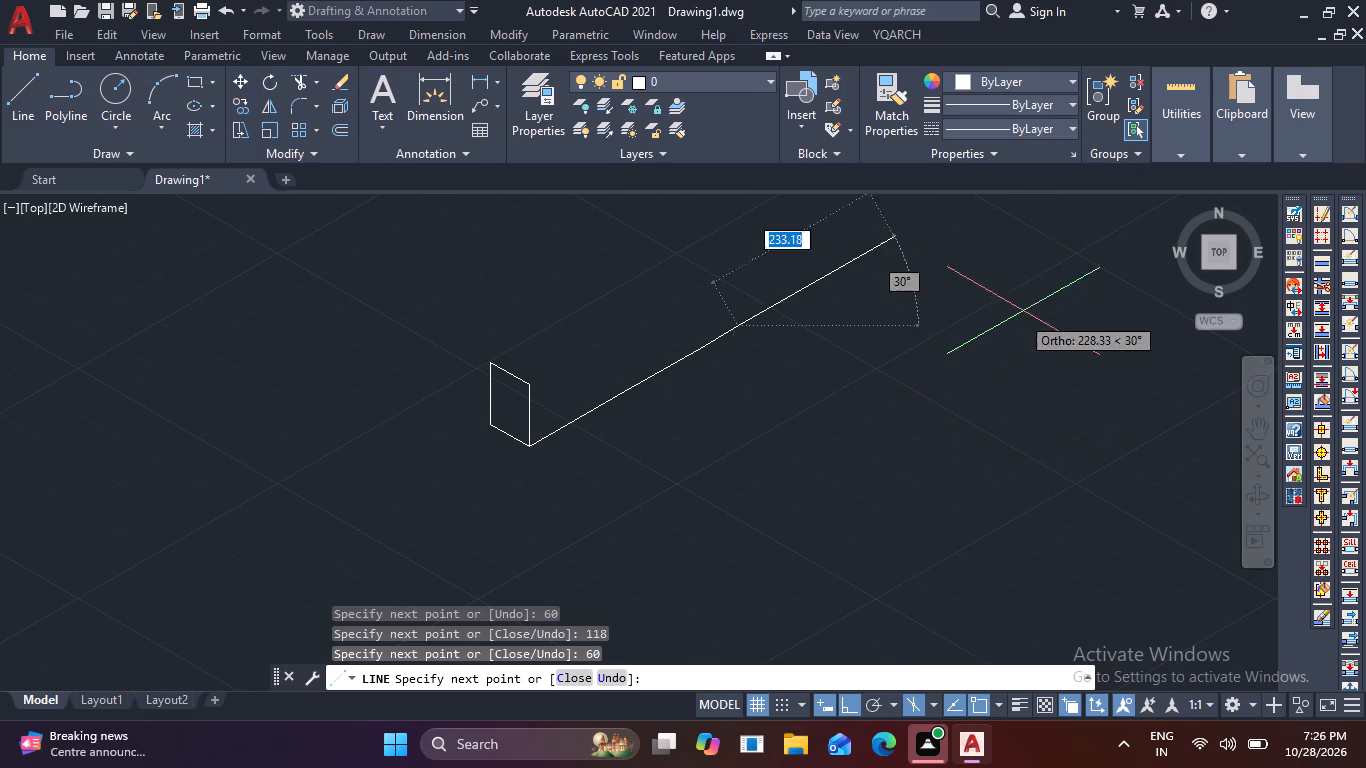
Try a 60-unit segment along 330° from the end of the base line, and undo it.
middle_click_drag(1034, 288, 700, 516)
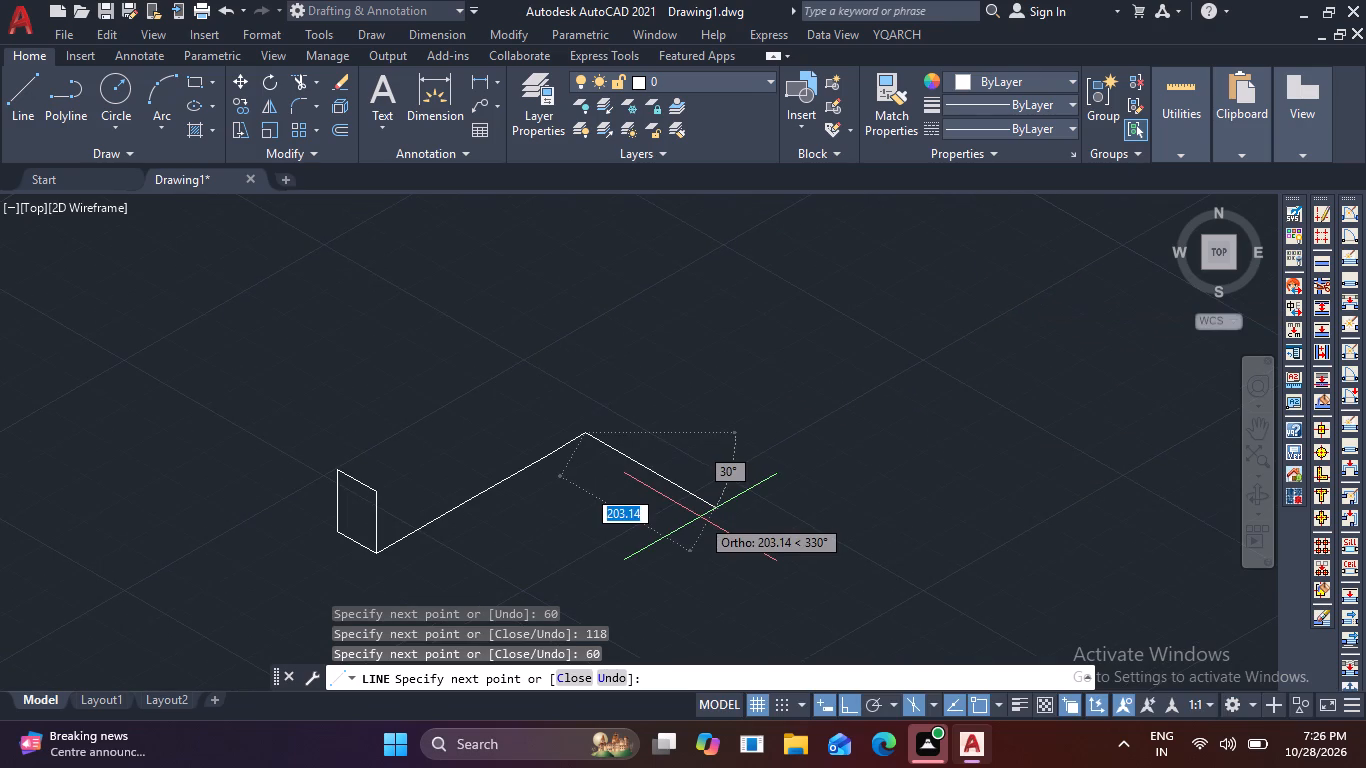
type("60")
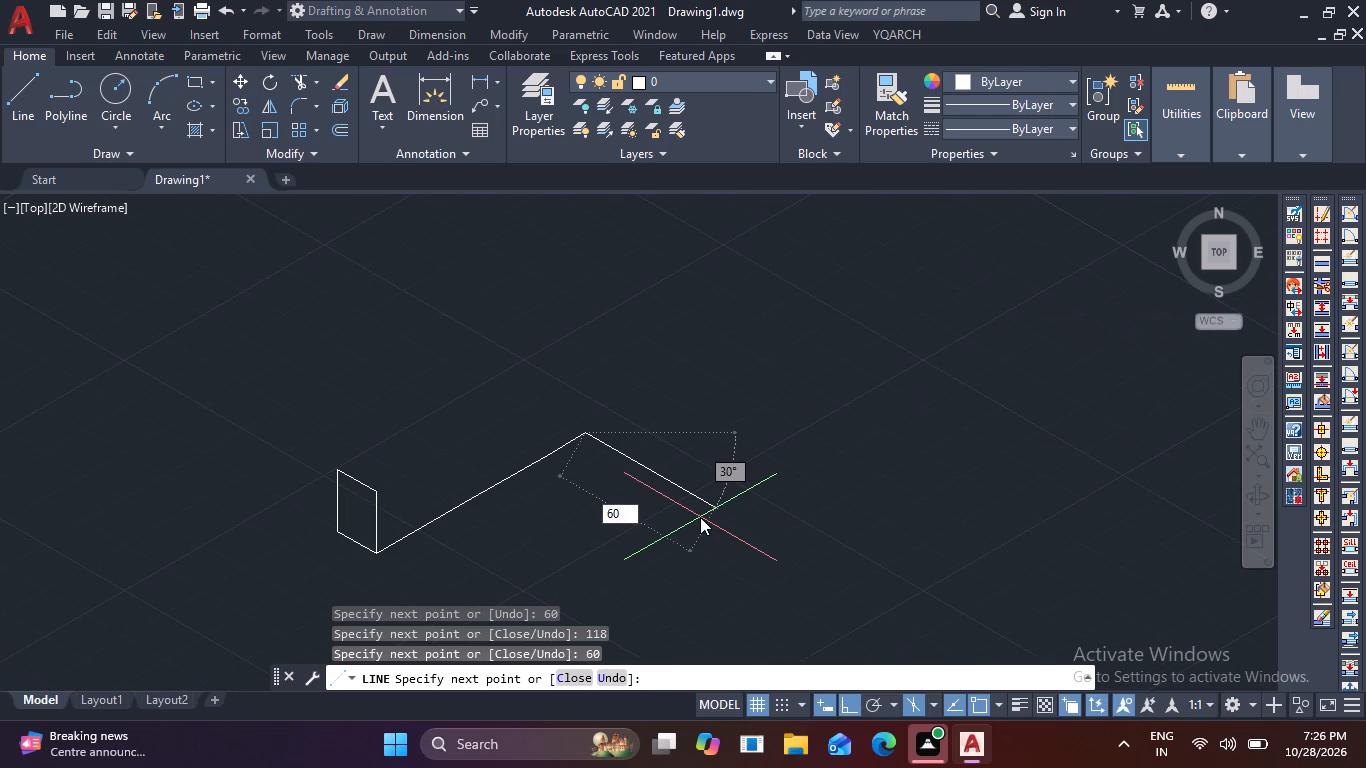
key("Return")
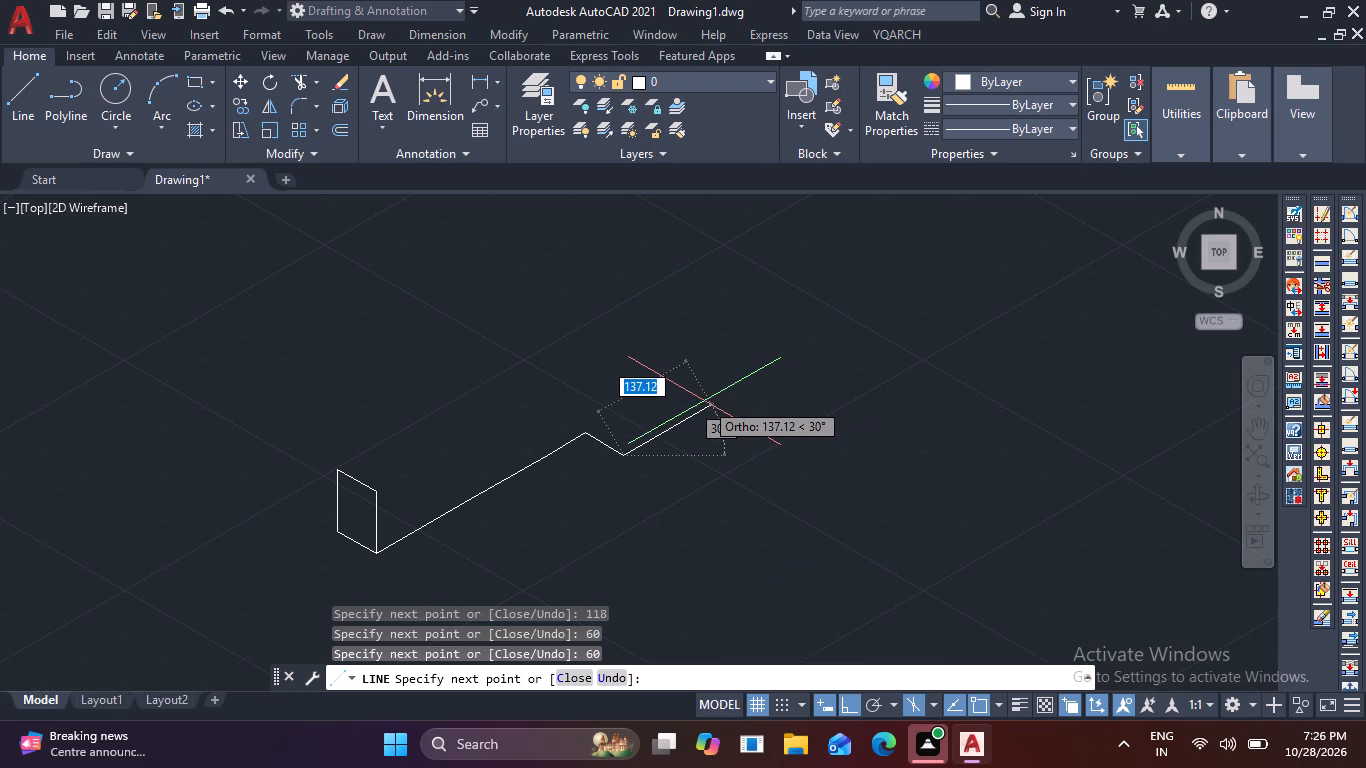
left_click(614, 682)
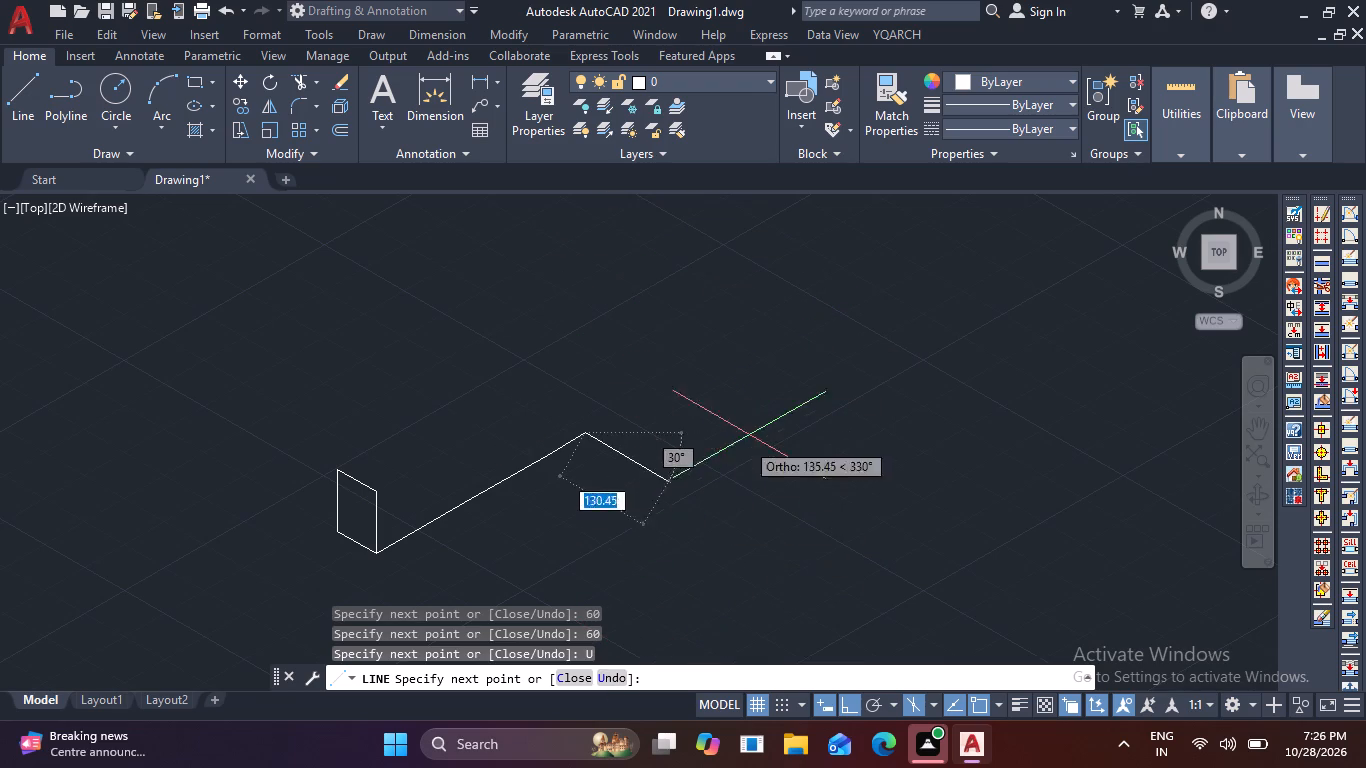
Add a final 60-unit base segment along 30° and end the line.
type("60")
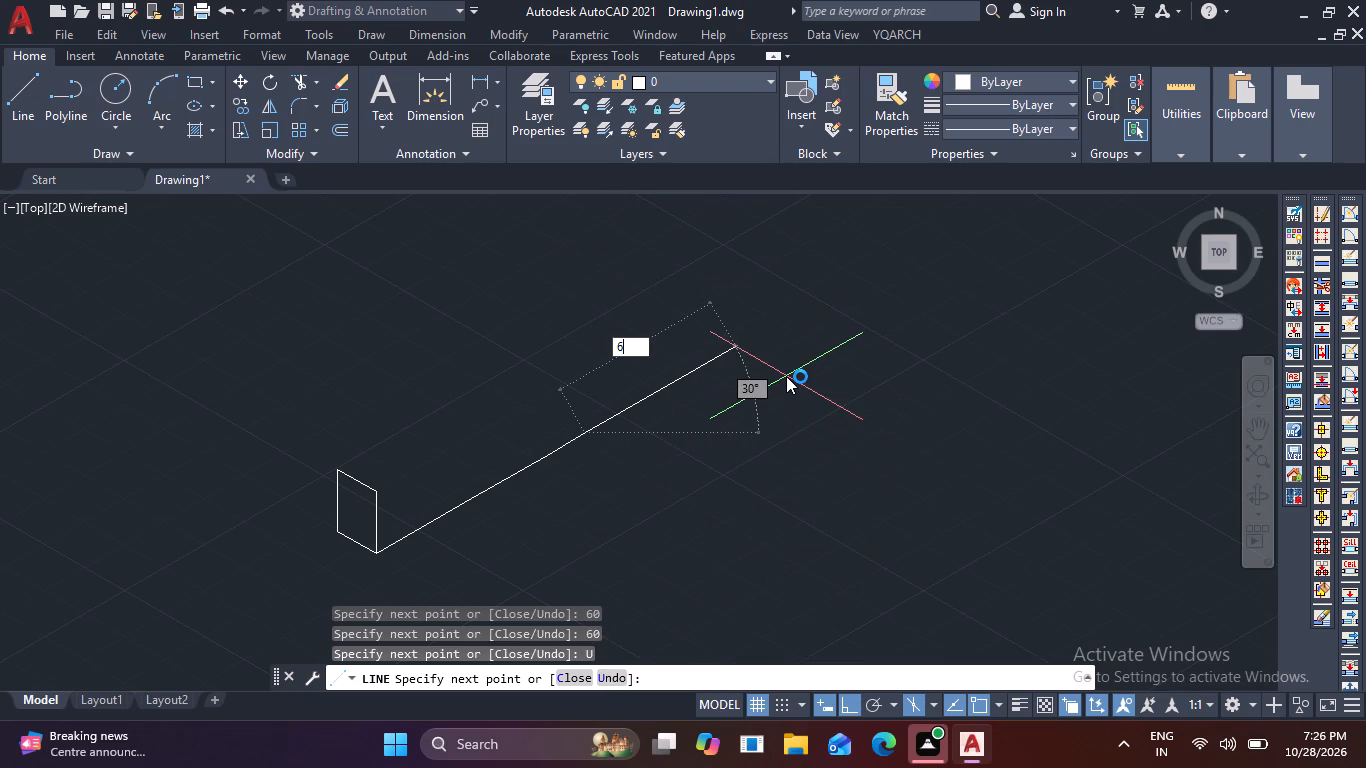
key("Return")
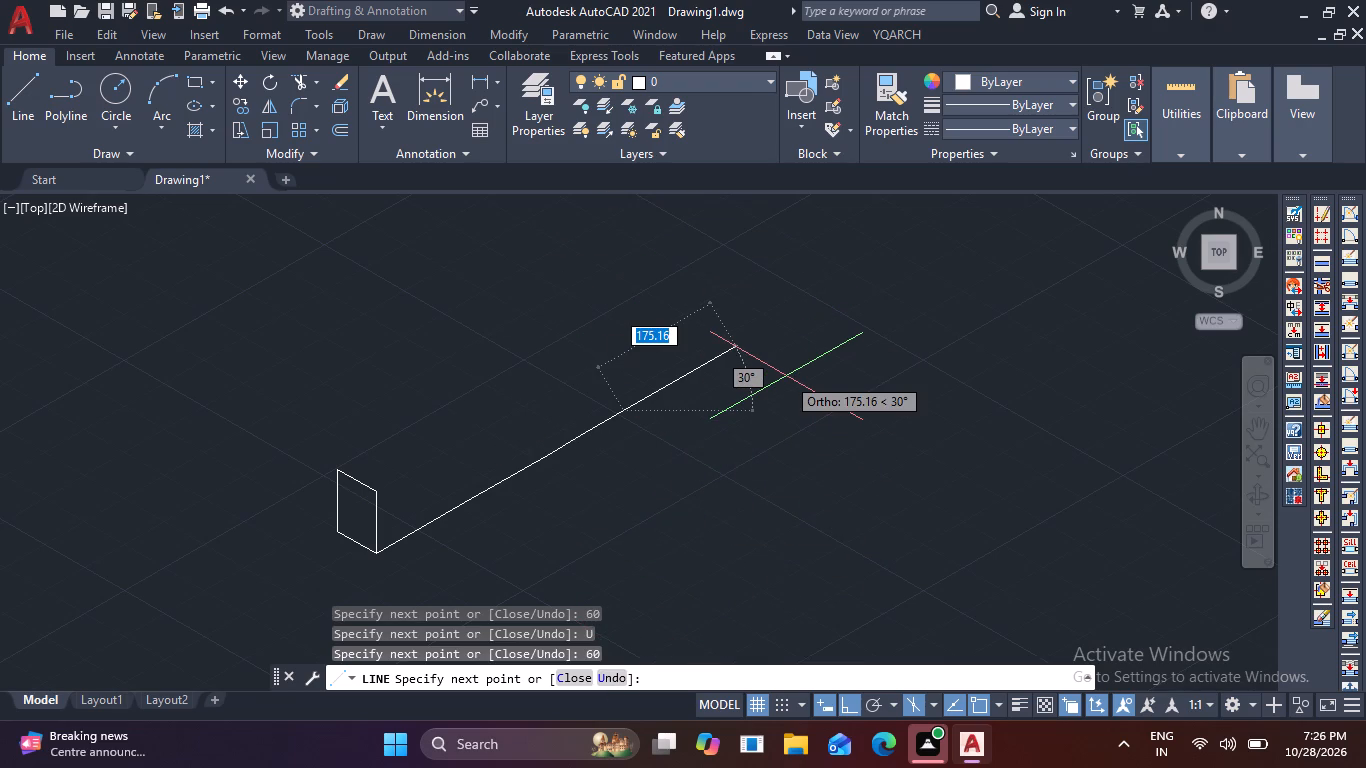
key("Escape")
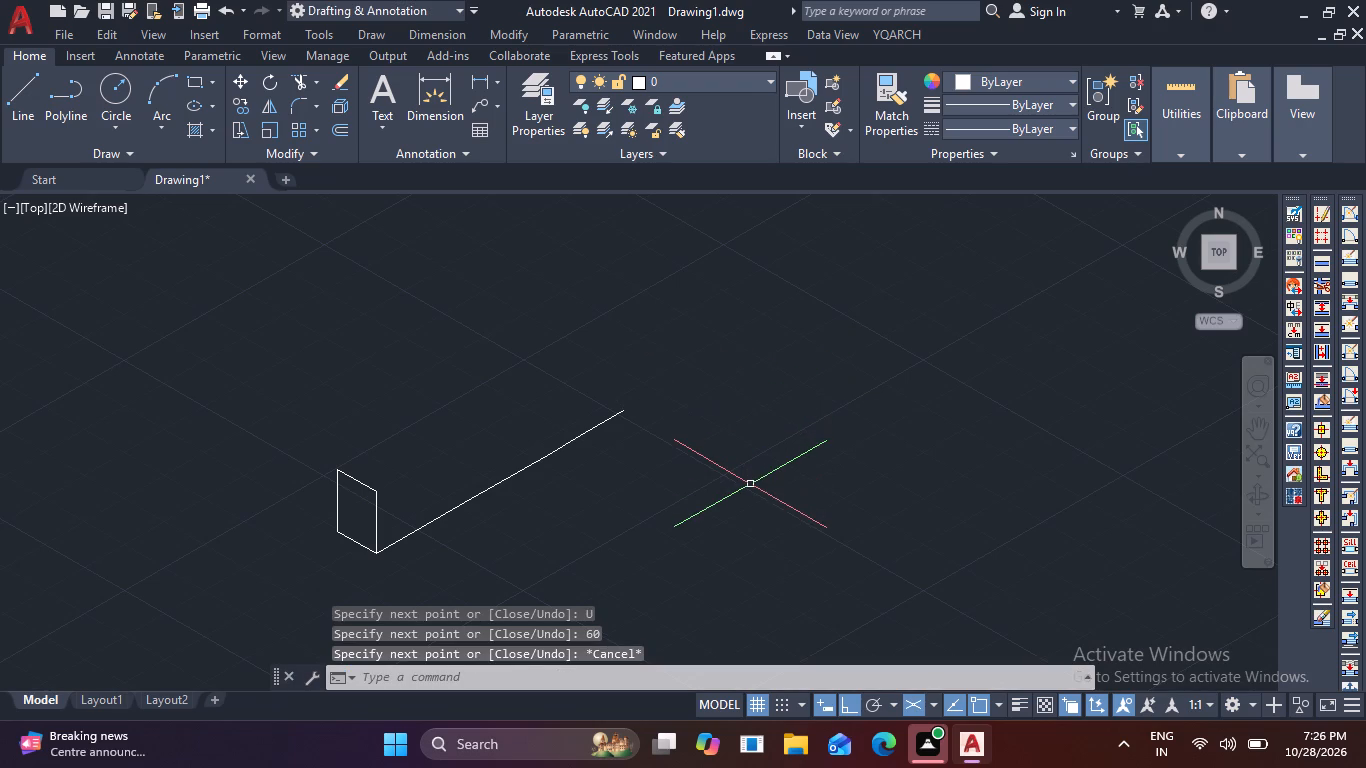
In the right isoplane, draw an 85-unit vertical up from the 90-unit segment's far end and connect its top to the end face's nearest top corner.
key("l")
key("space")
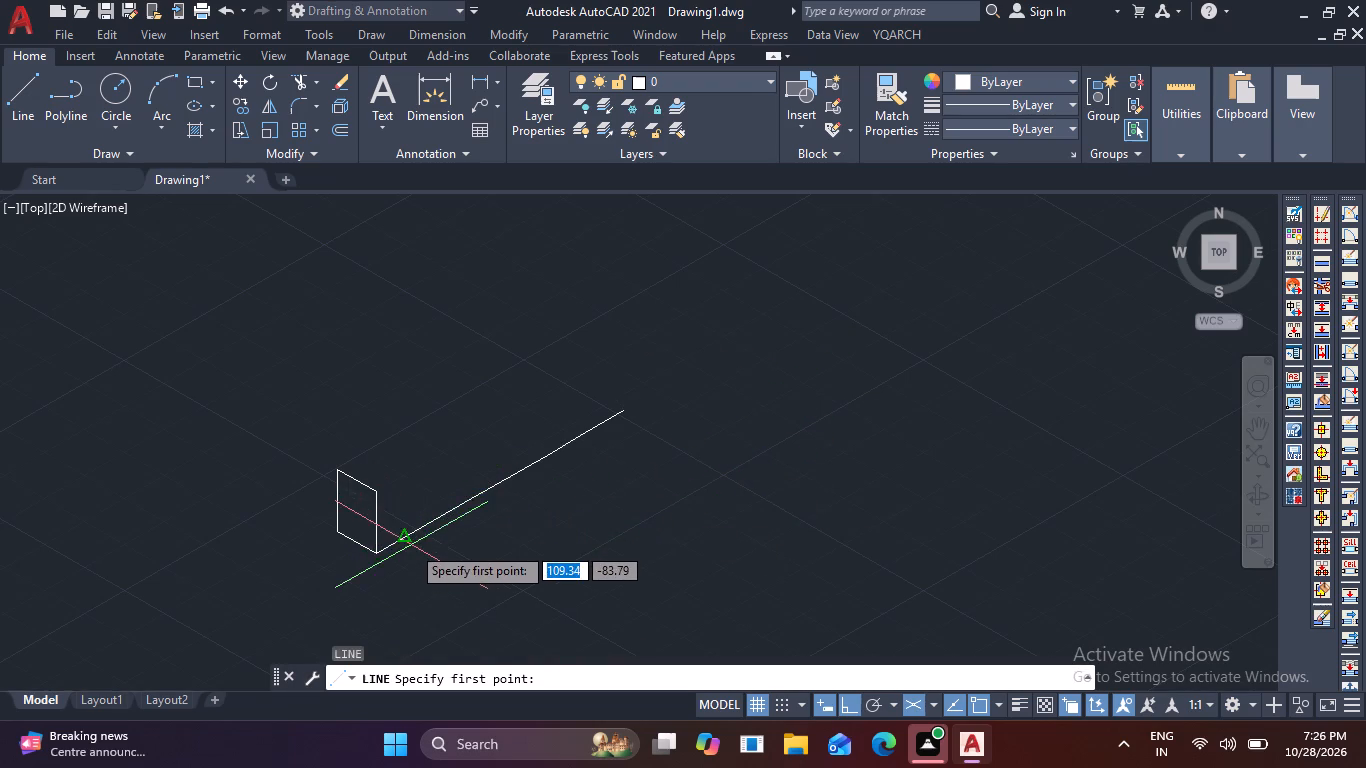
scroll(411, 545, "up", 5)
scroll(157, 498, "down", 1)
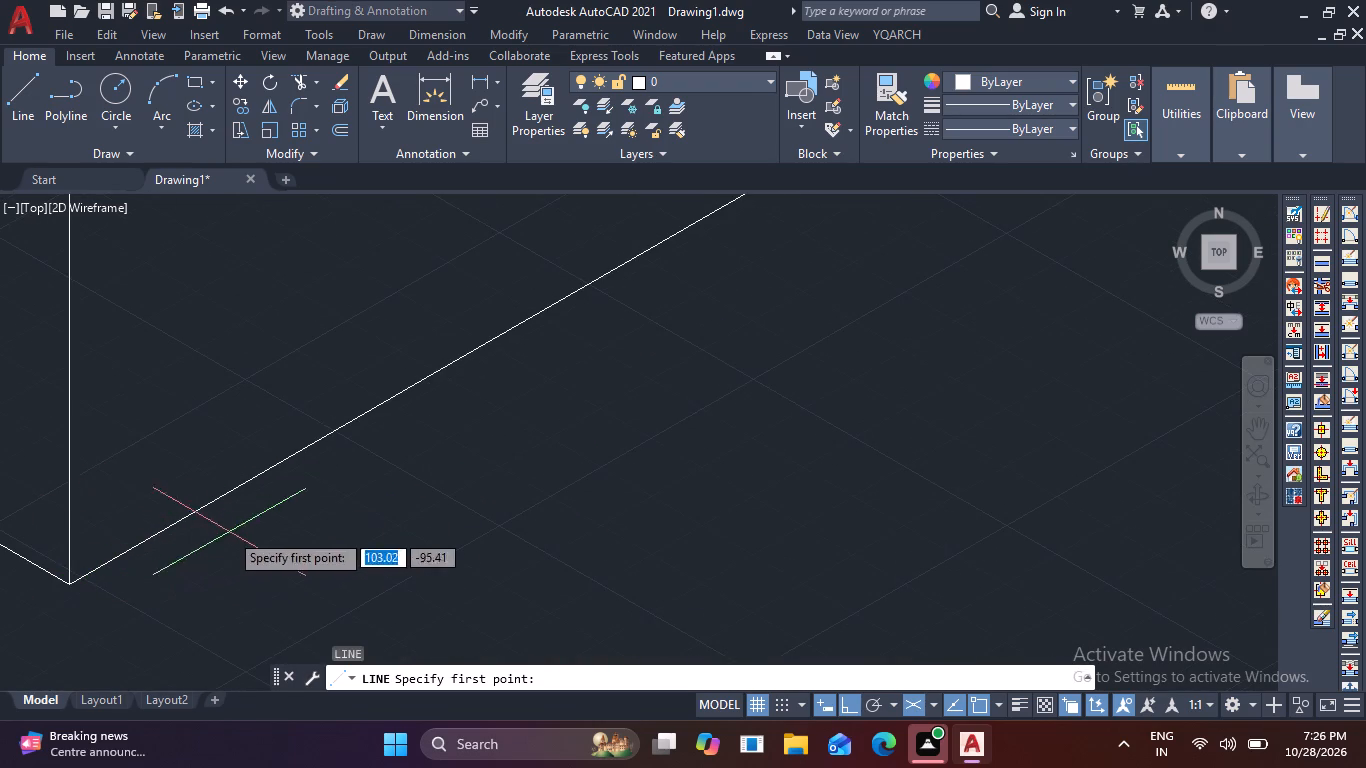
scroll(380, 417, "down", 1)
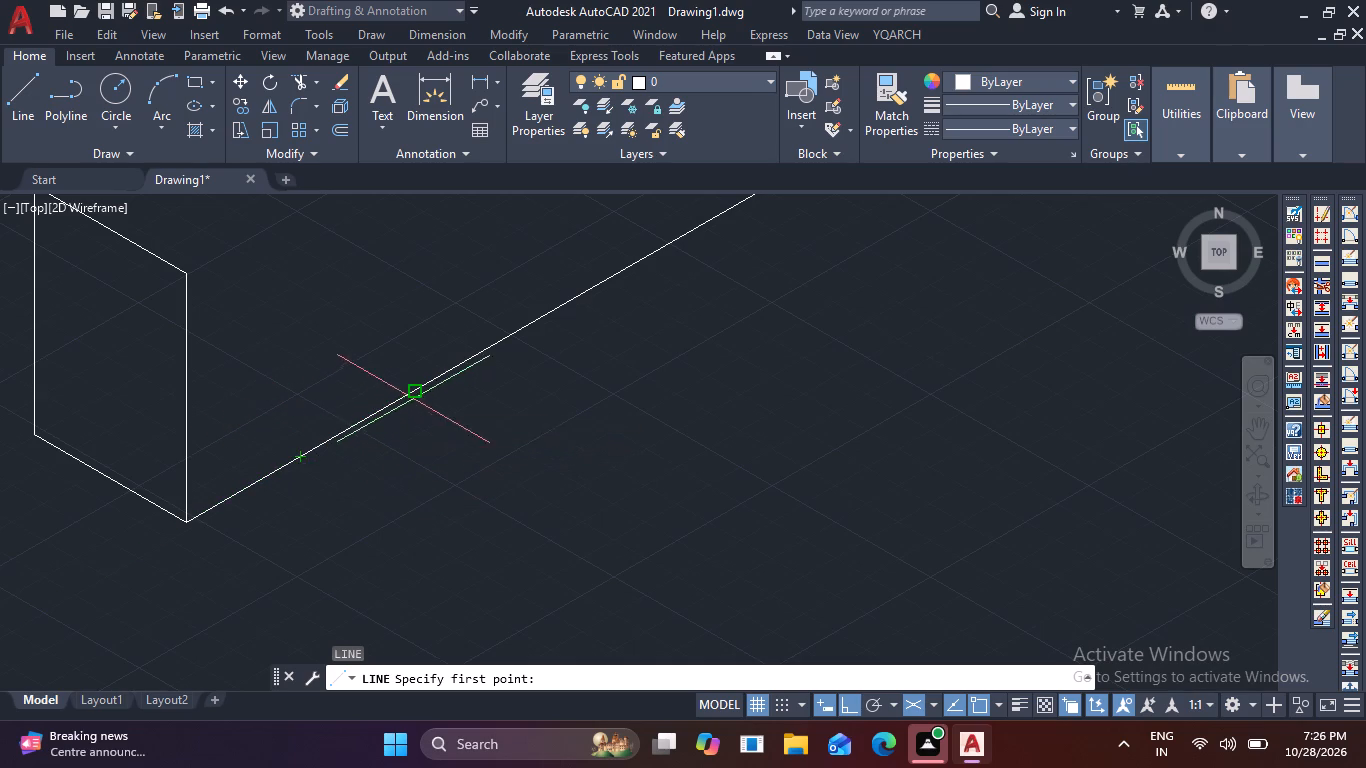
left_click(420, 390)
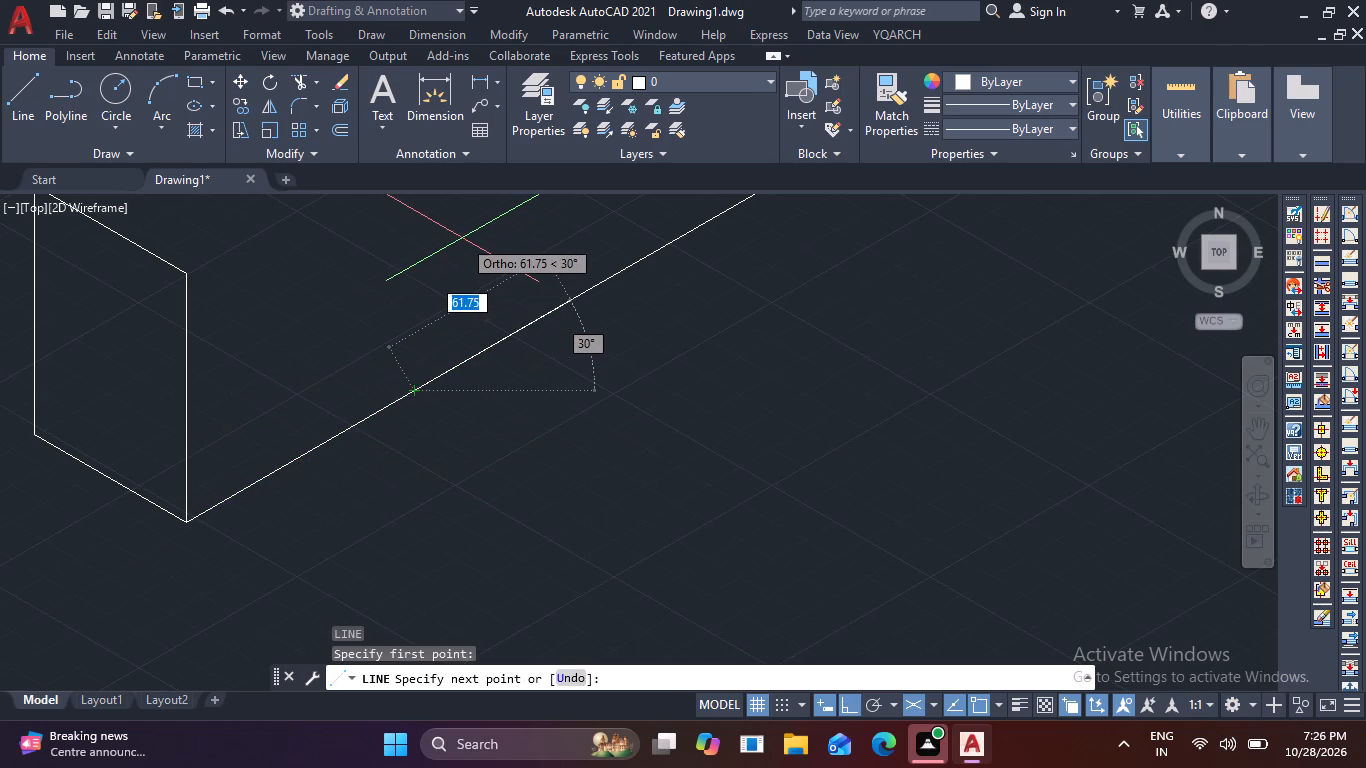
key("F5")
middle_click_drag(453, 226, 482, 411)
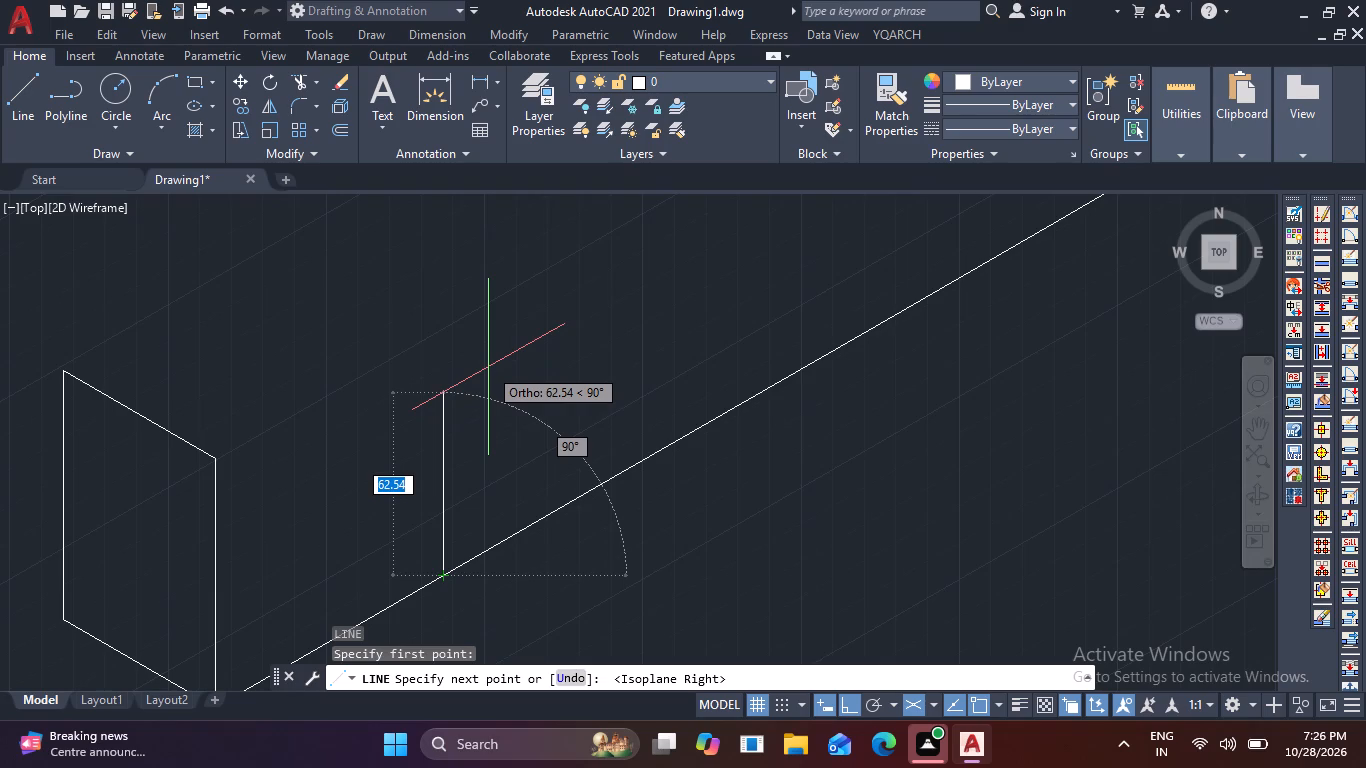
type("85")
key("Return")
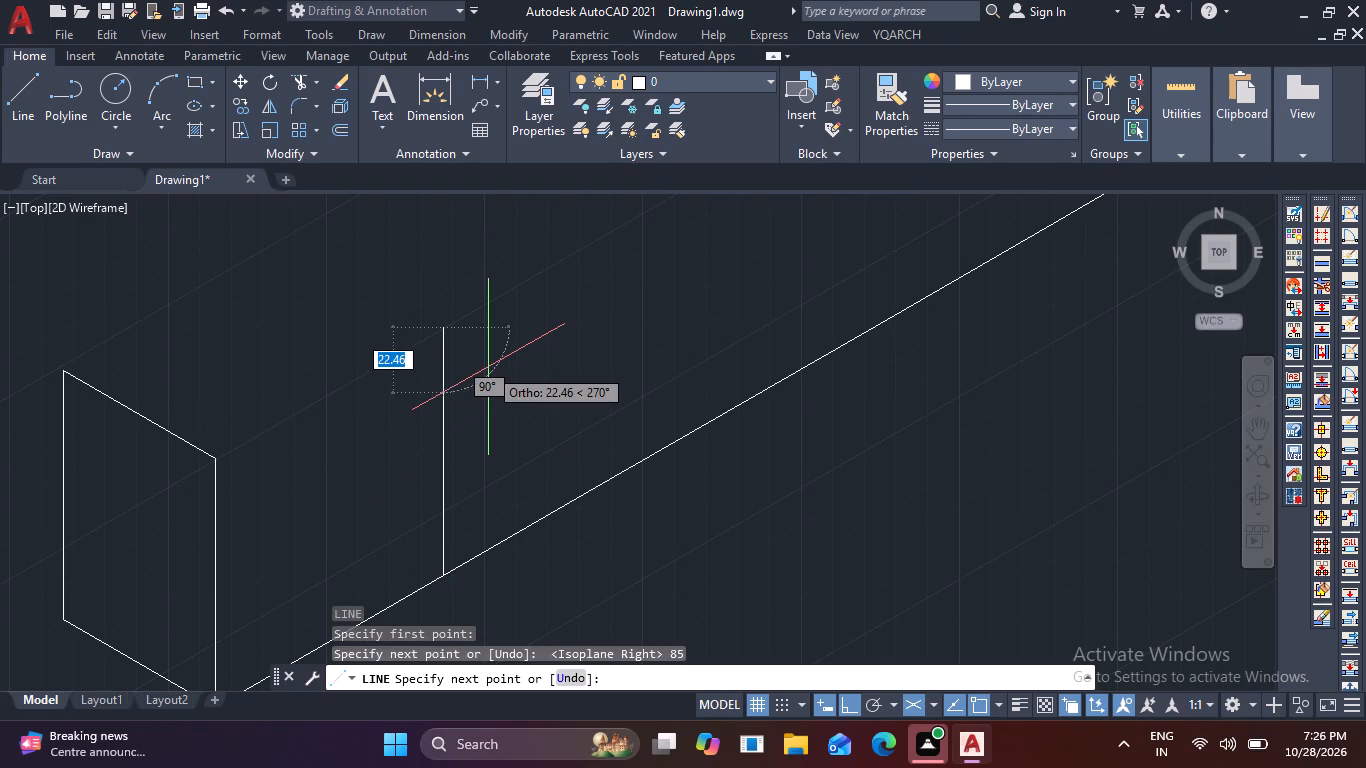
left_click(220, 453)
key("space")
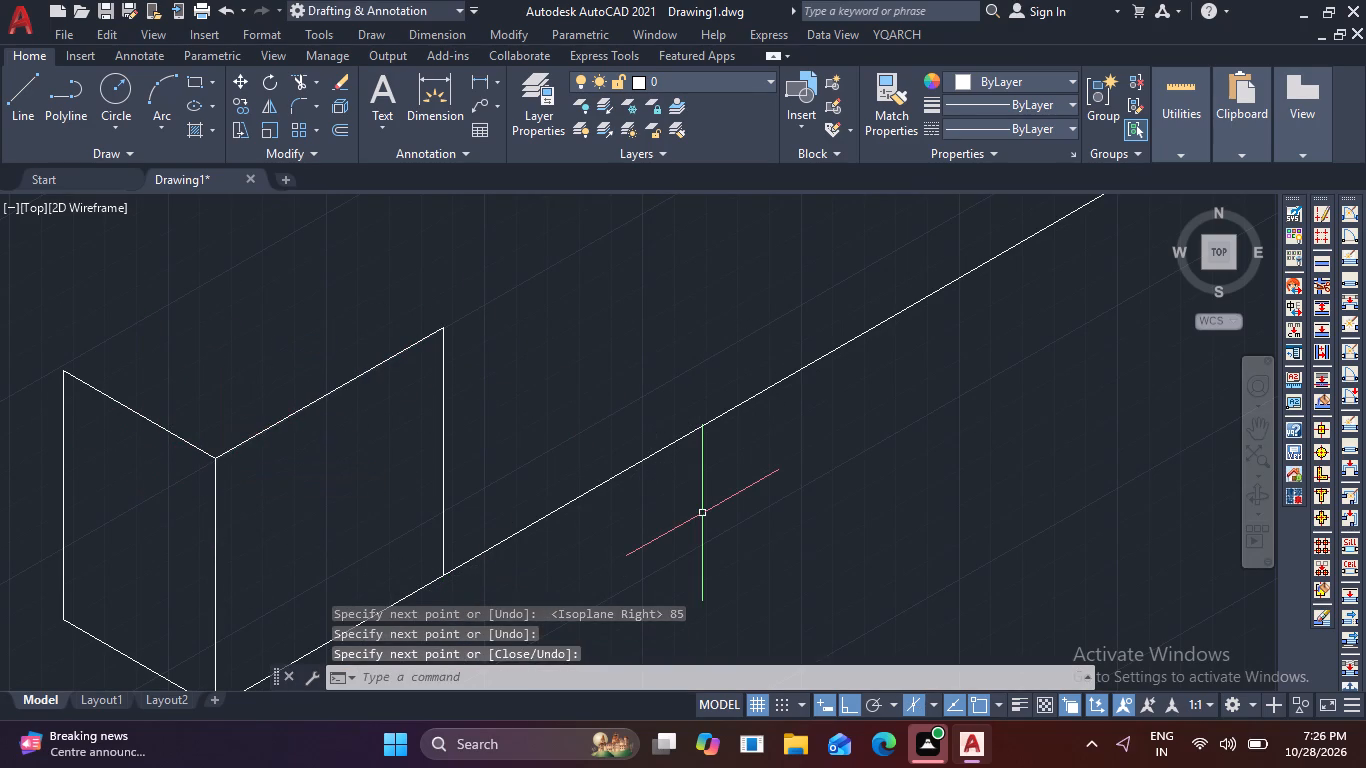
Draw an 85-unit vertical up from the far end of the adjacent 60-unit base segment and join its top to the previous vertical's top.
key("space")
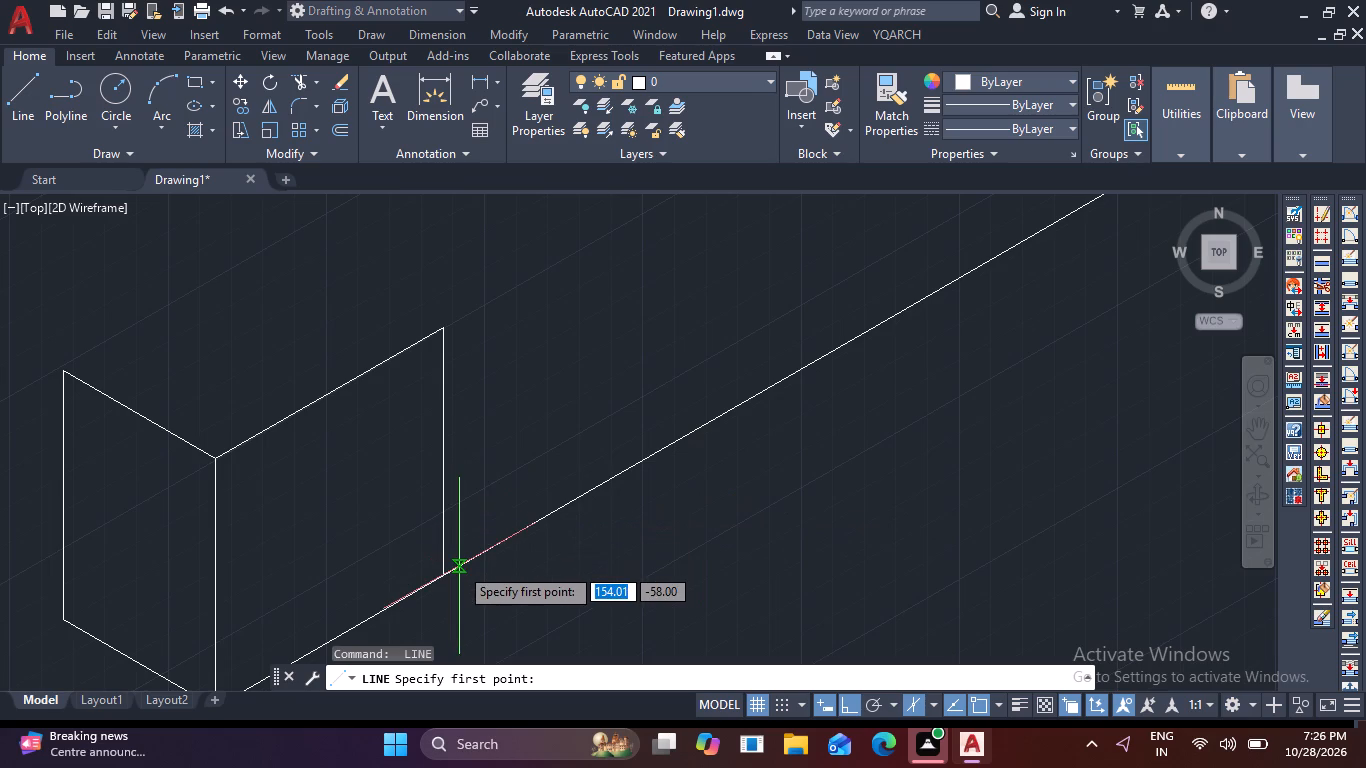
left_click(594, 485)
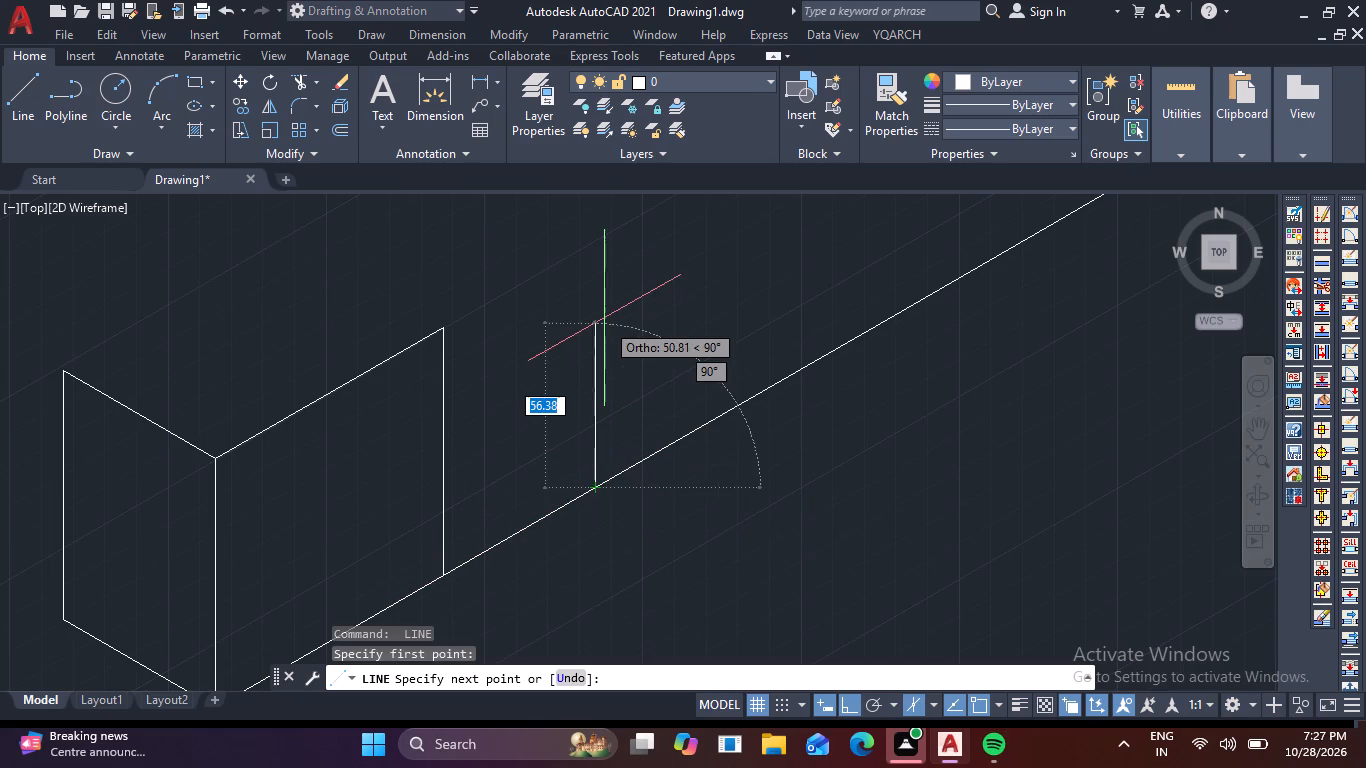
type("85")
key("Return")
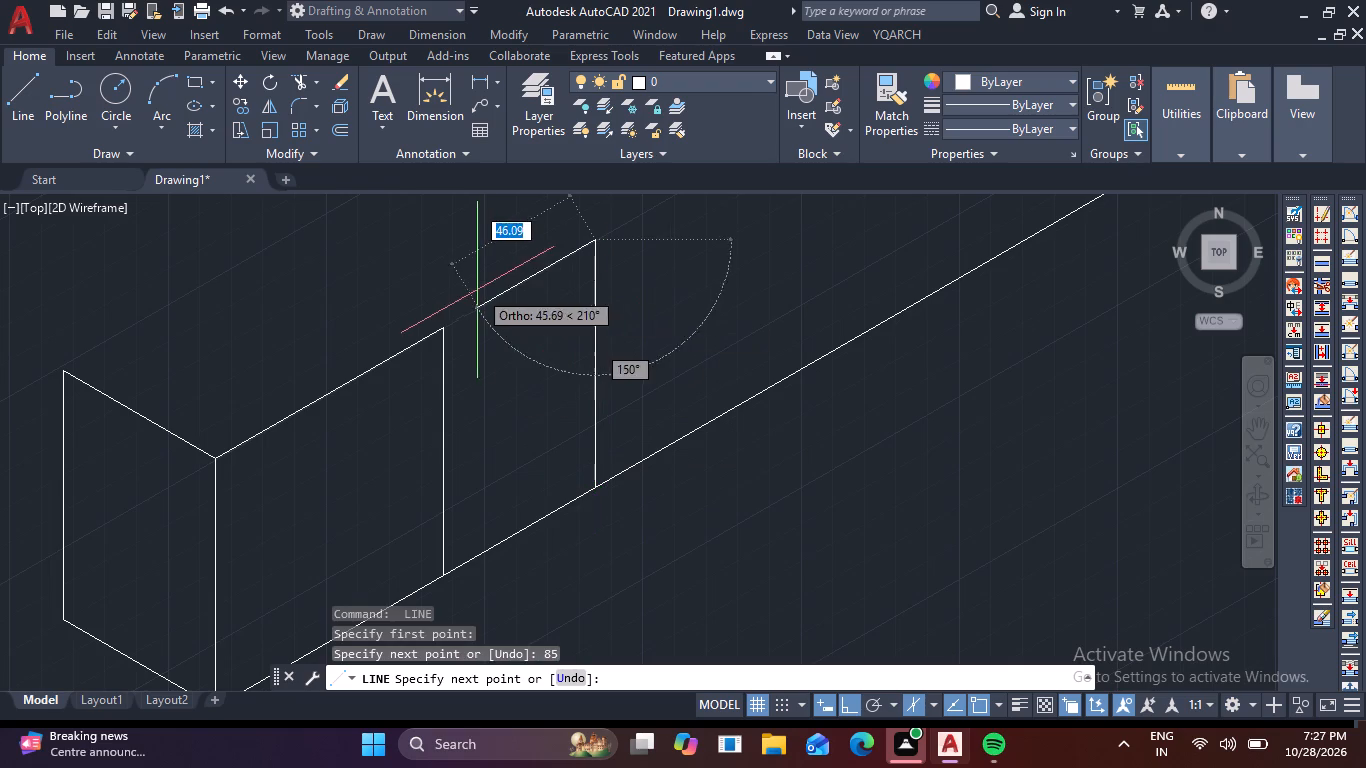
left_click(448, 327)
key("space")
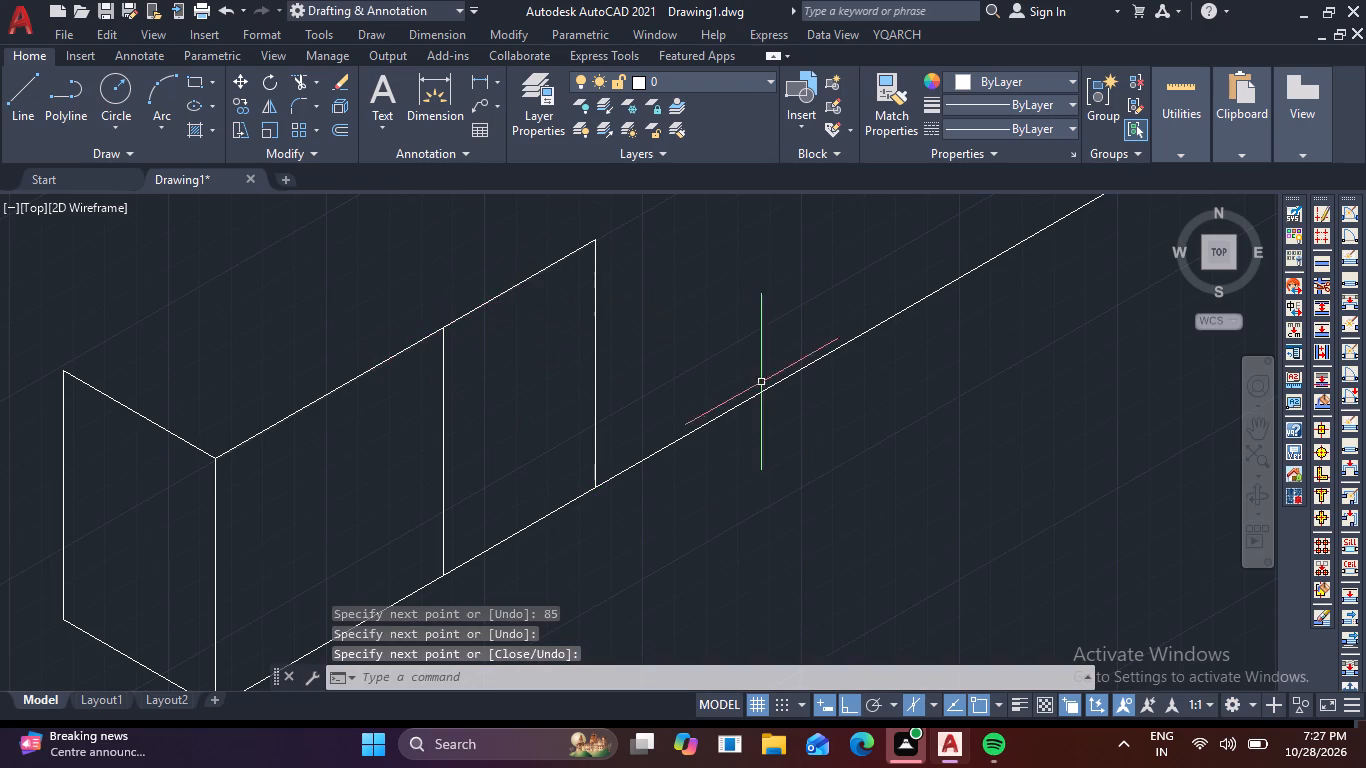
Start a line for the next unit's vertical edge further along the base line.
middle_click_drag(774, 376, 625, 418)
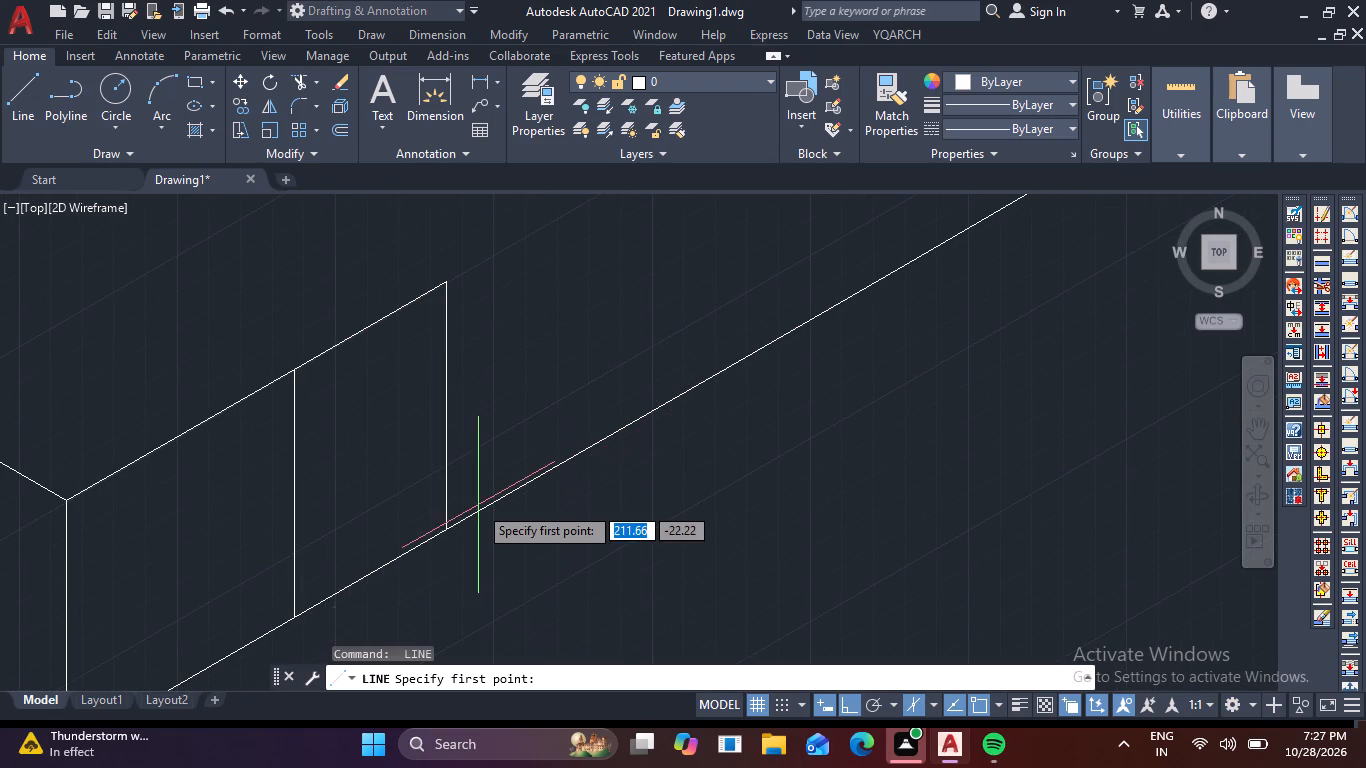
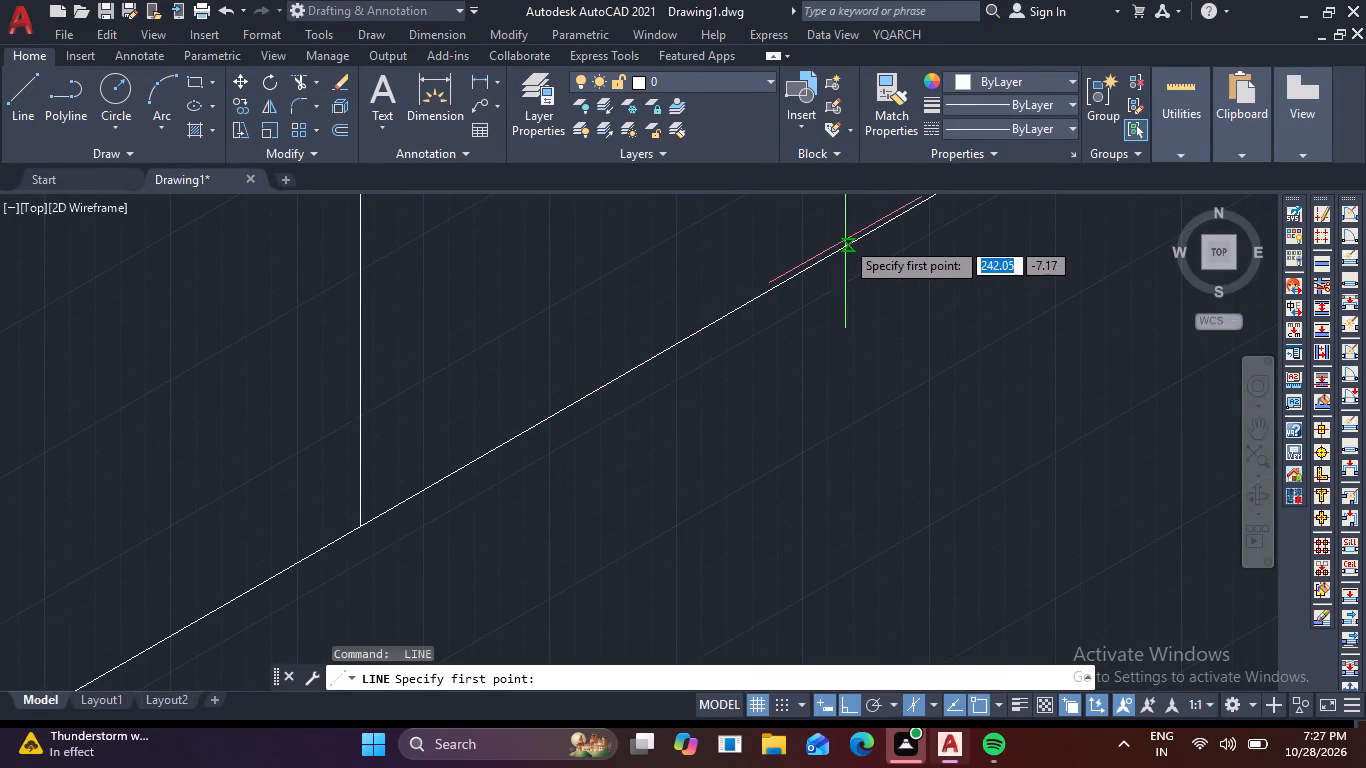
Abandon the pending line and trim away the three base segments beyond the second unit's far vertical edge.
scroll(826, 263, "down", 2)
middle_click_drag(766, 326, 657, 495)
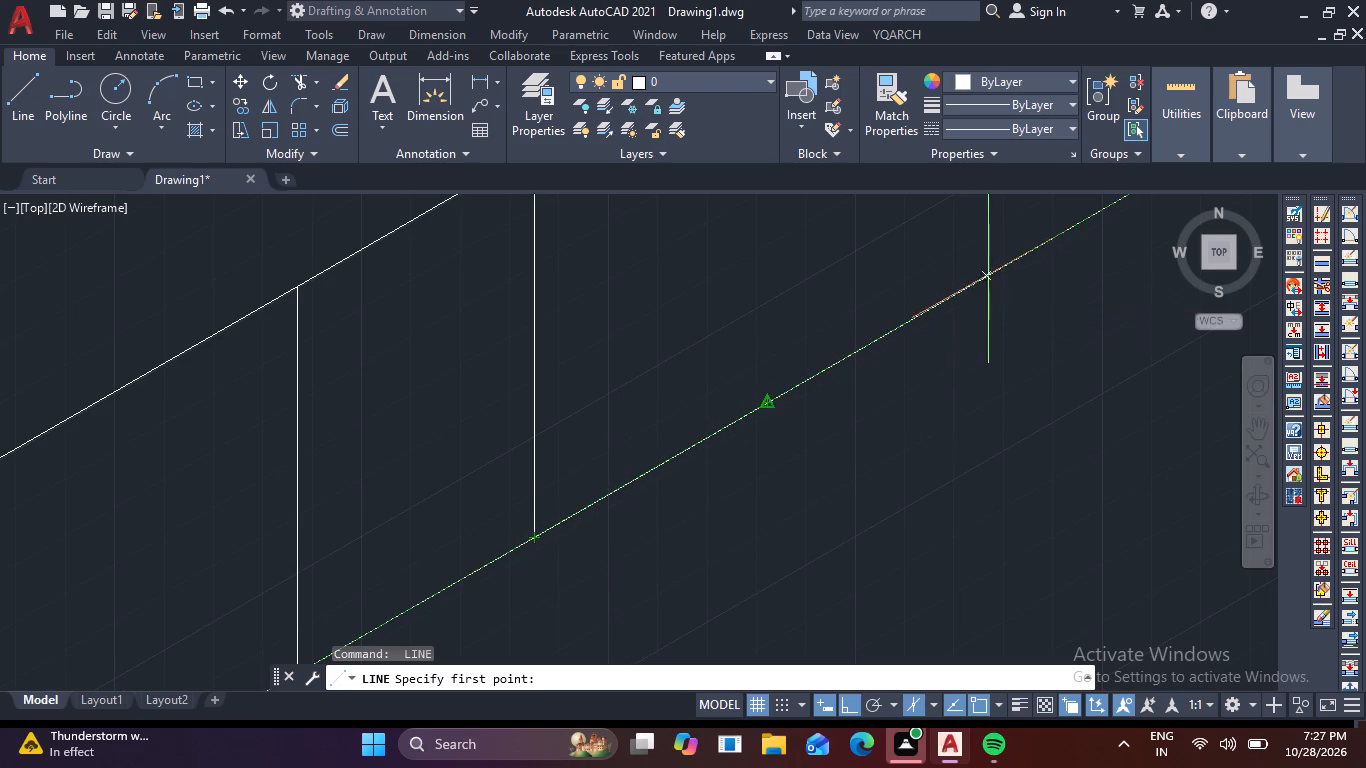
scroll(1000, 264, "down", 1)
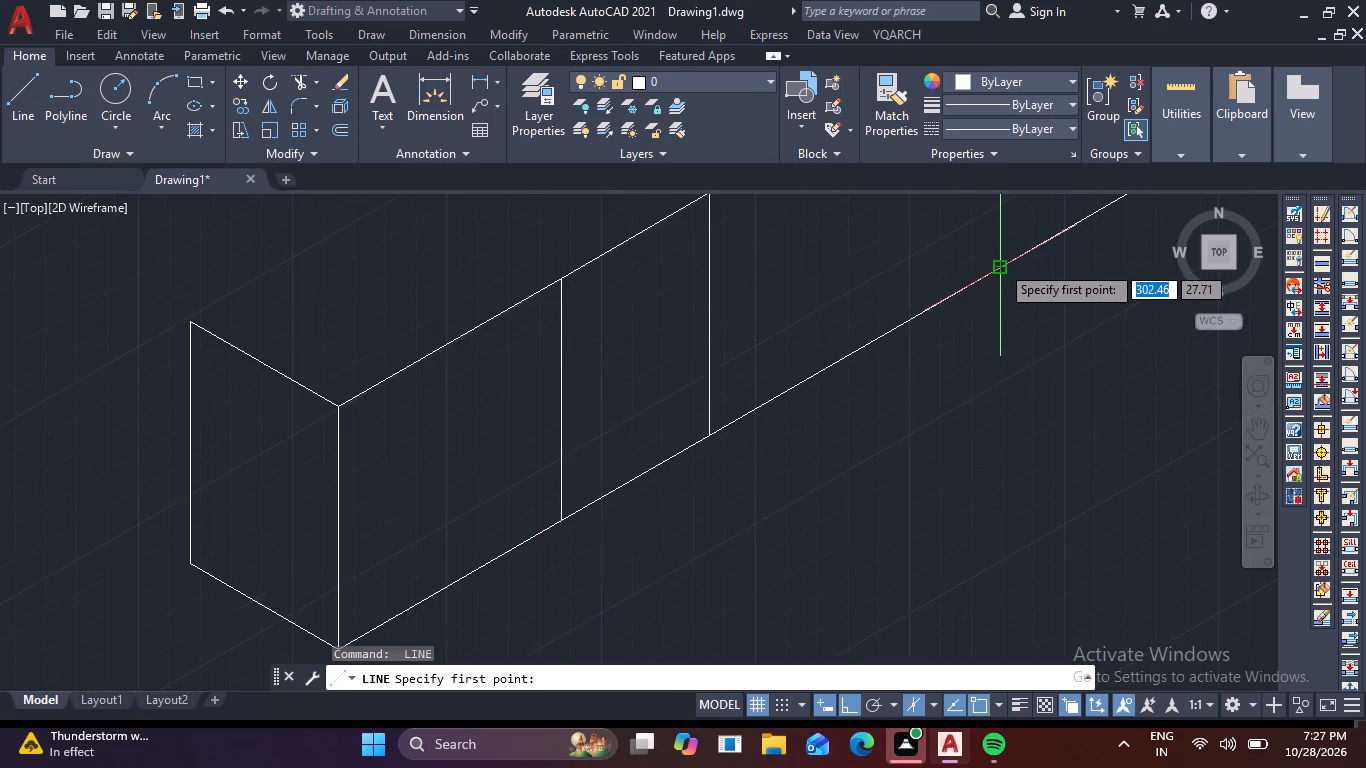
scroll(1000, 264, "down", 1)
middle_click_drag(1000, 264, 948, 344)
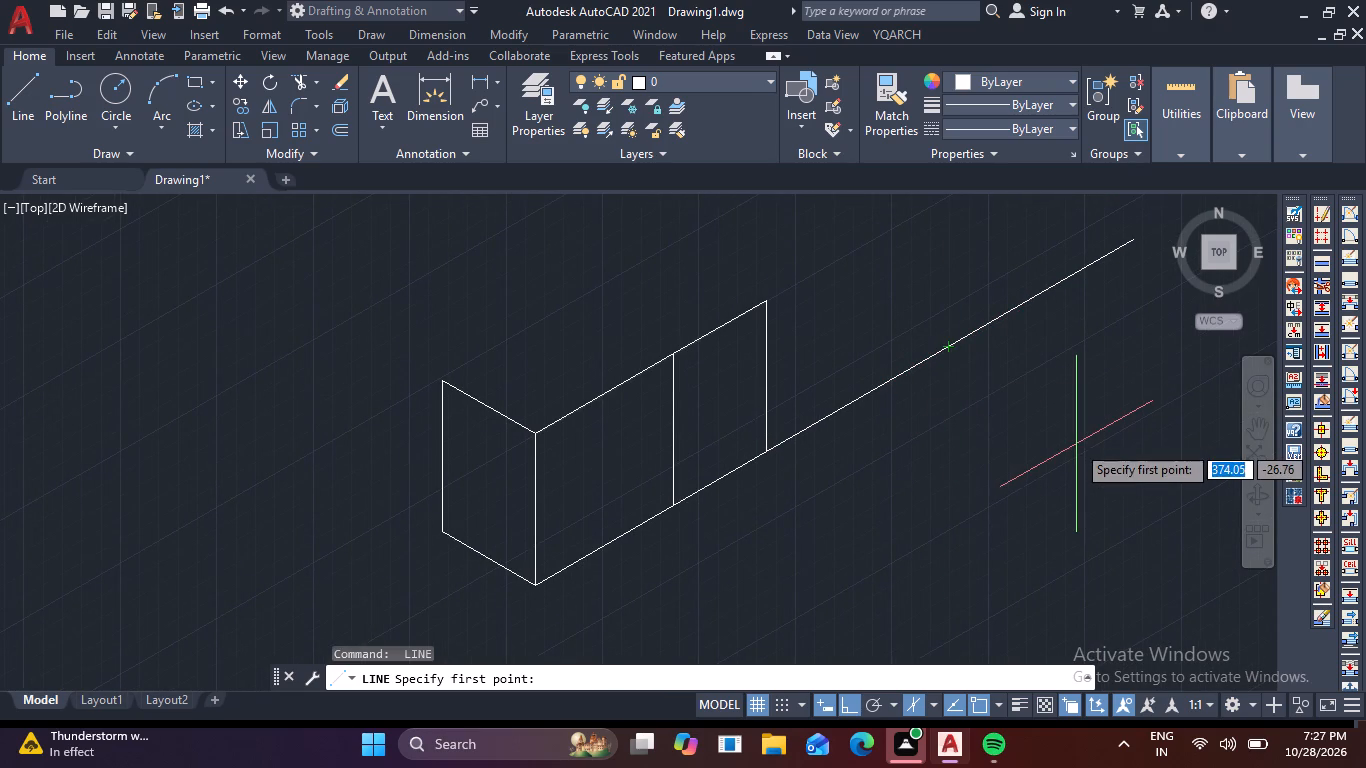
key("Escape")
type("tr")
key("space")
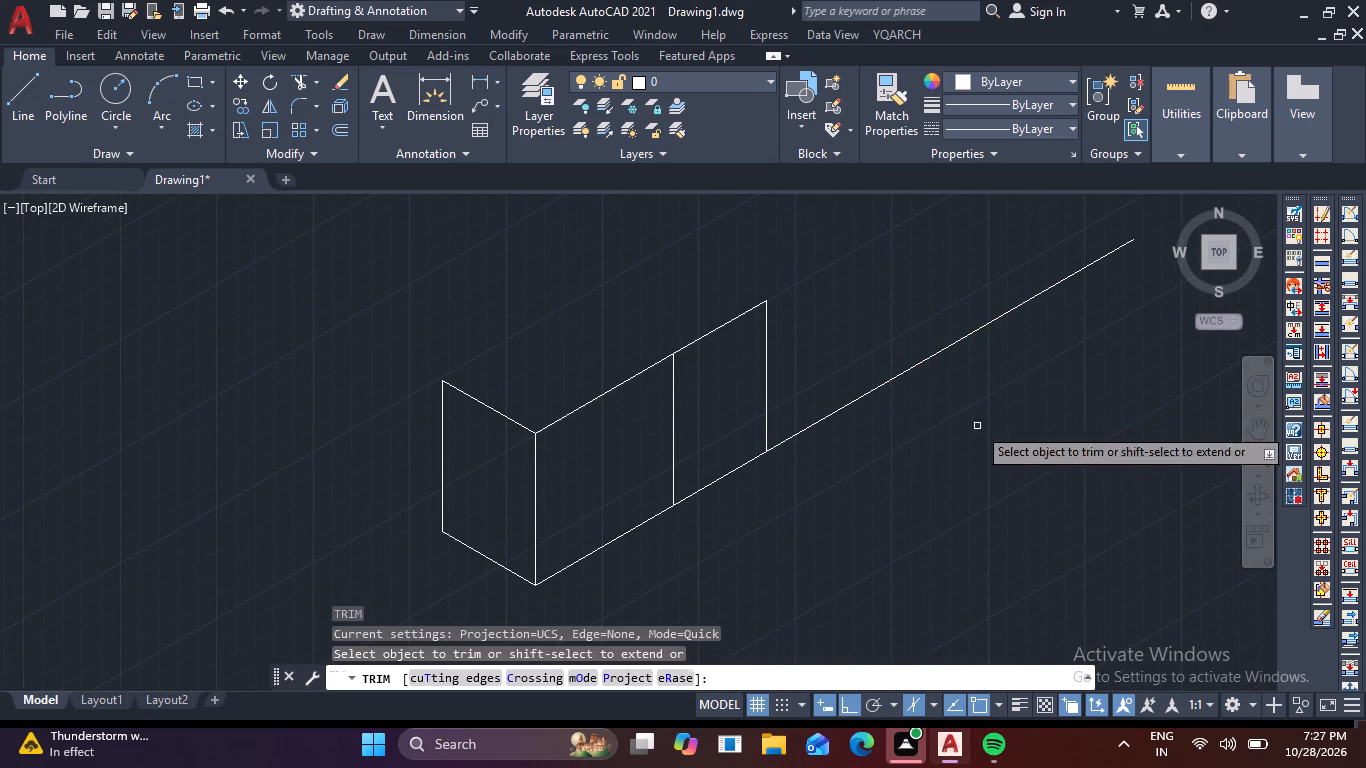
left_click(863, 397)
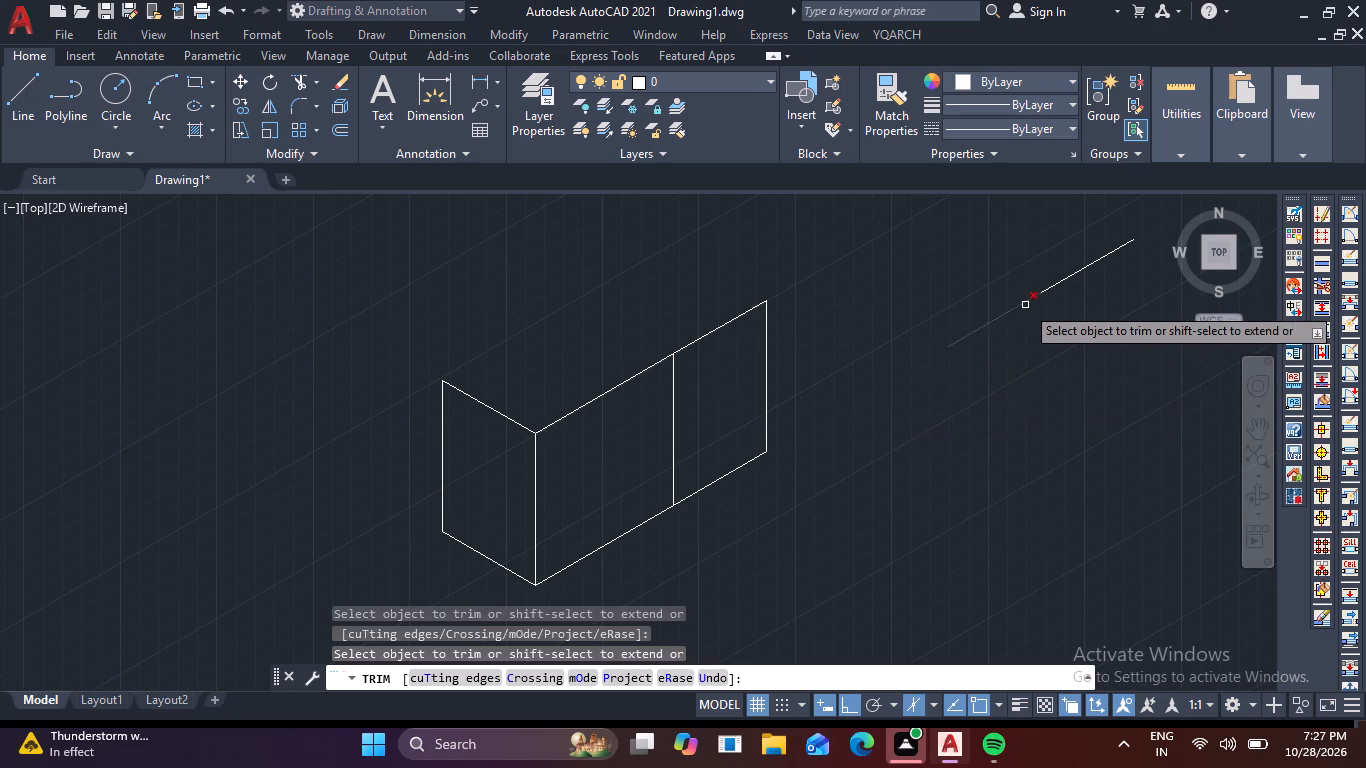
left_click(1025, 305)
left_click(1047, 287)
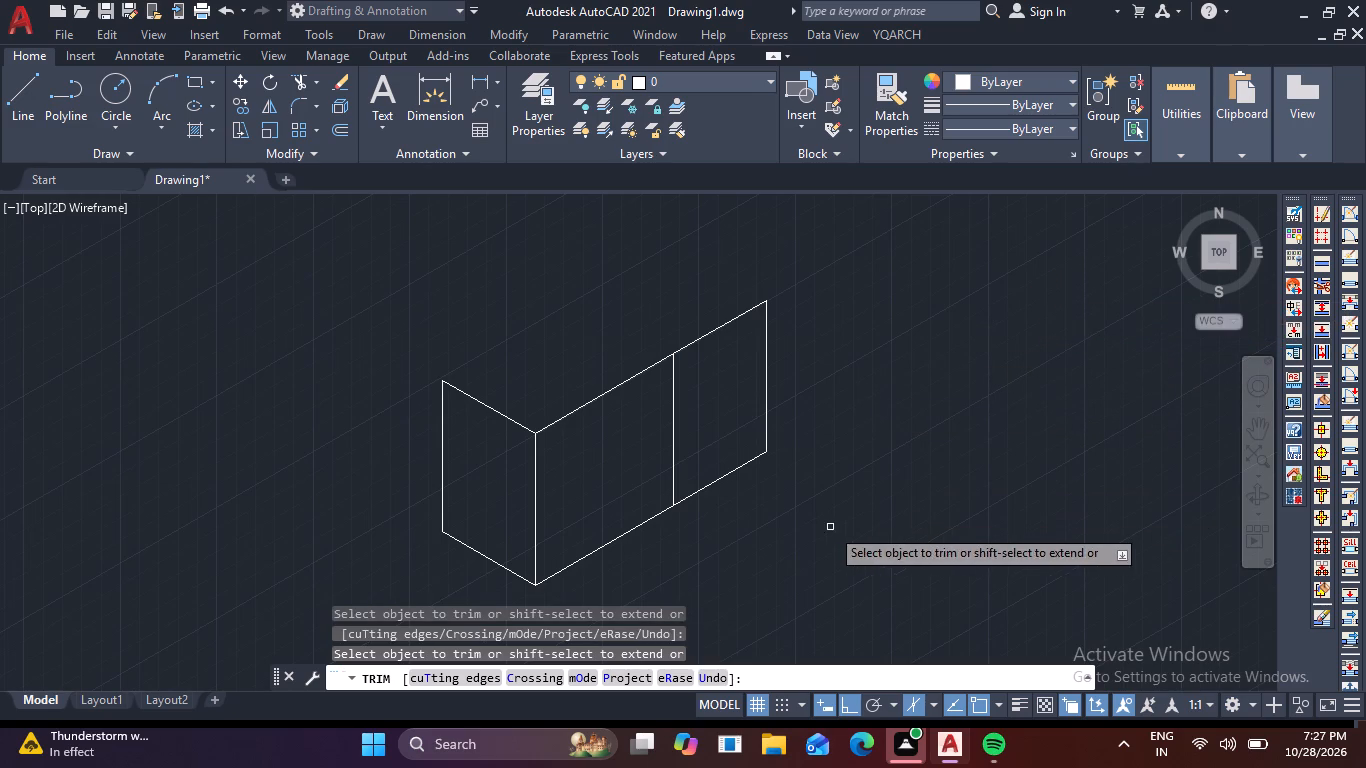
key("Escape")
key("Escape")
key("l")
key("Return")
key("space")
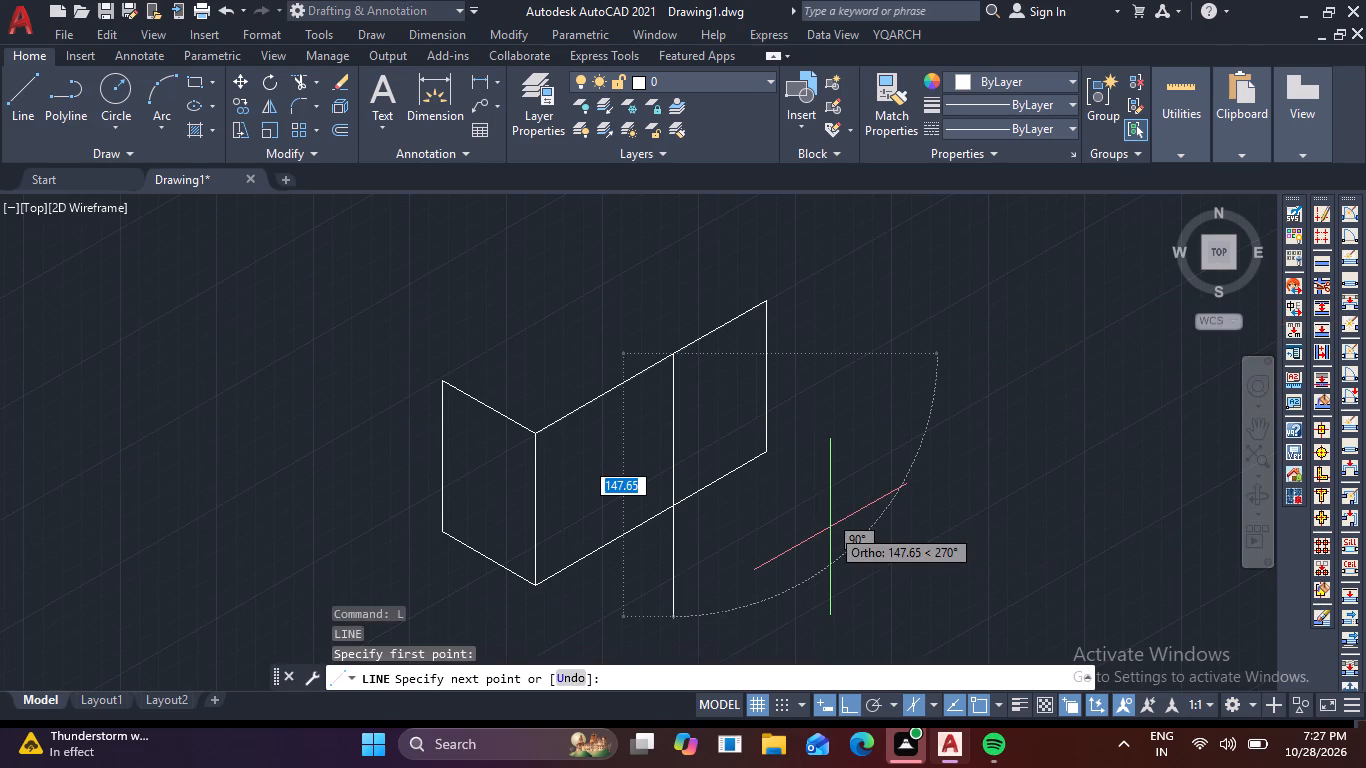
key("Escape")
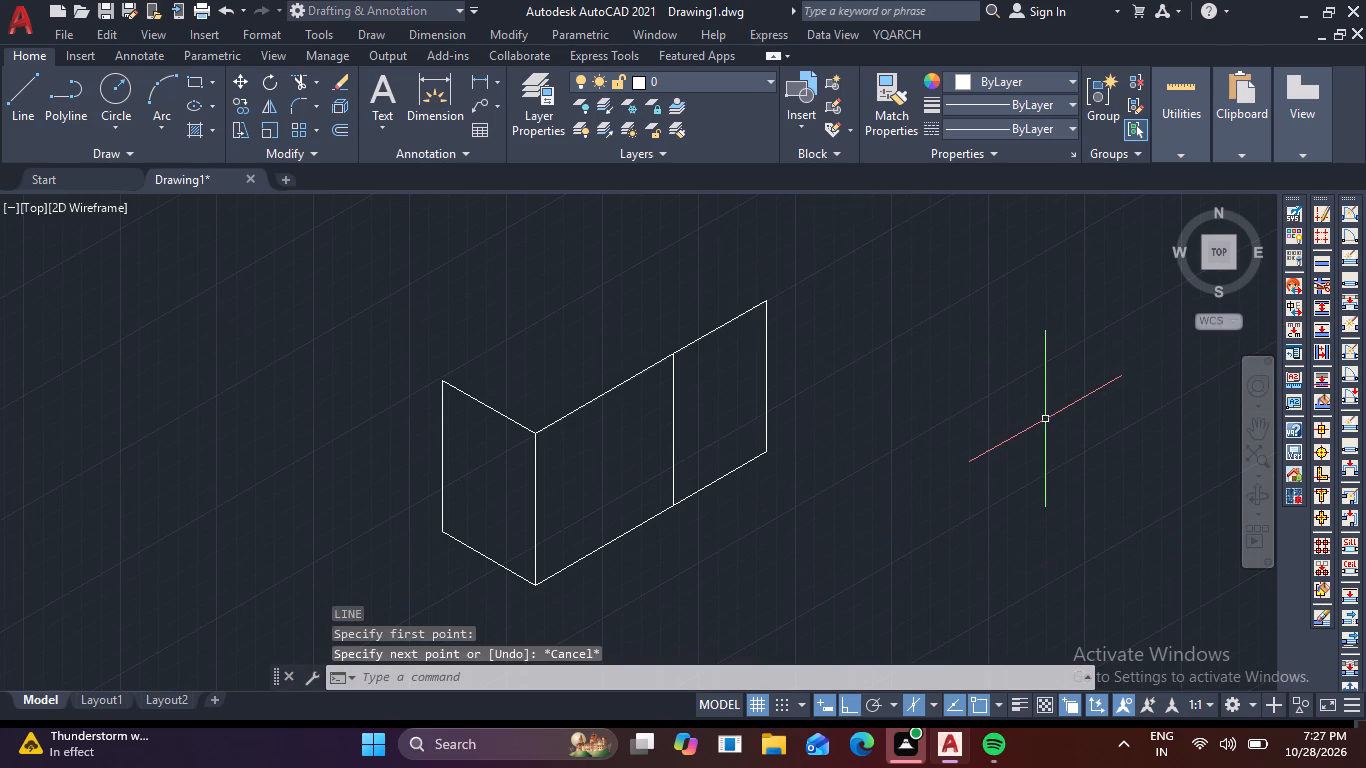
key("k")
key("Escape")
From the second unit's bottom far corner, draw an 18-unit base segment along 30°, an 85-unit vertical, and a top edge back to the unit.
type("l")
key("space")
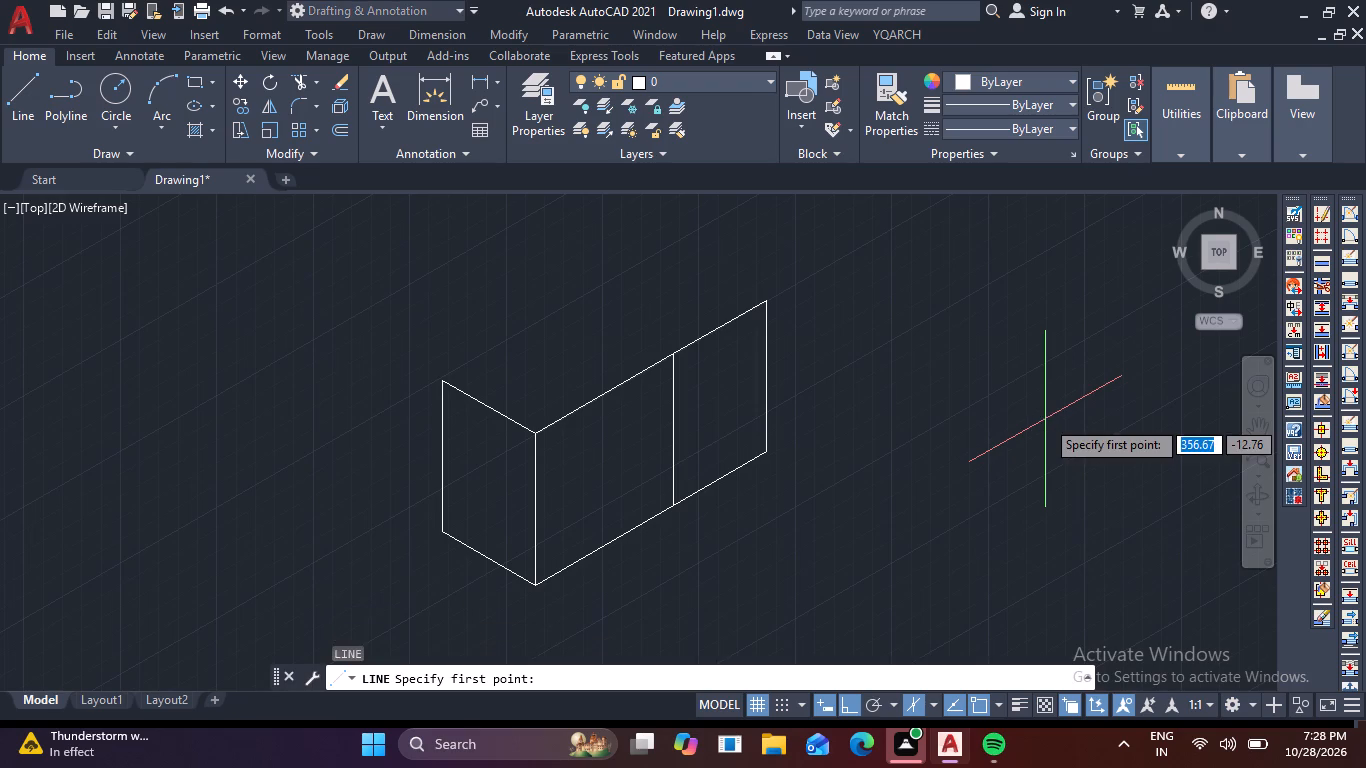
left_click(769, 453)
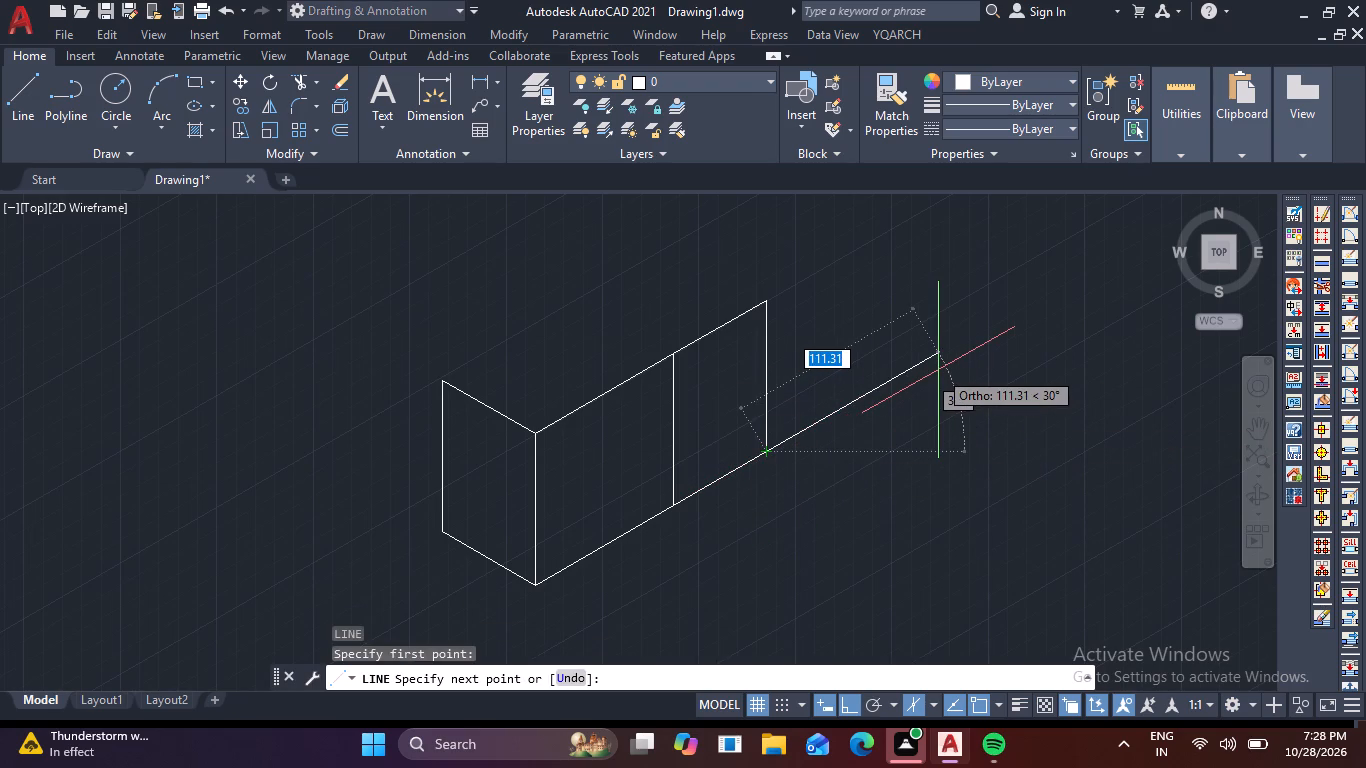
type("18")
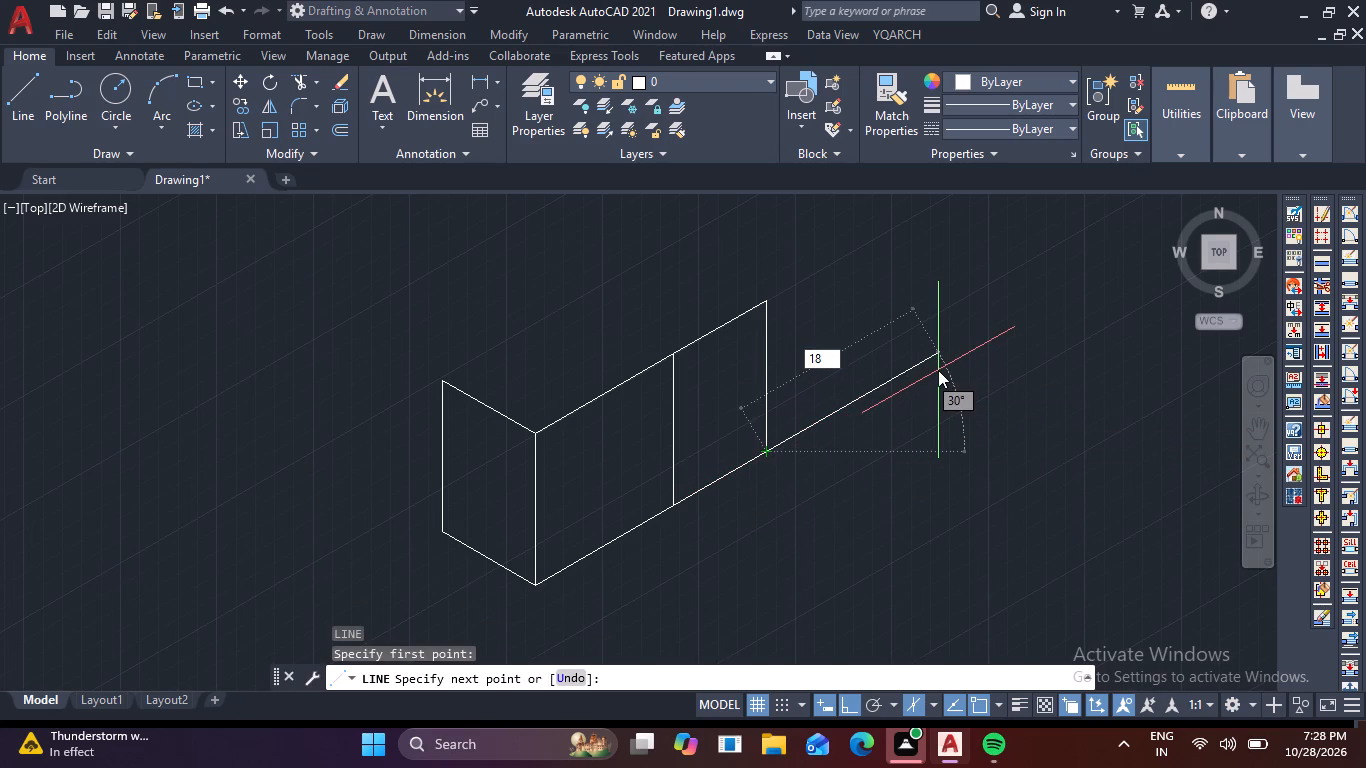
key("Return")
scroll(829, 238, "up", 3)
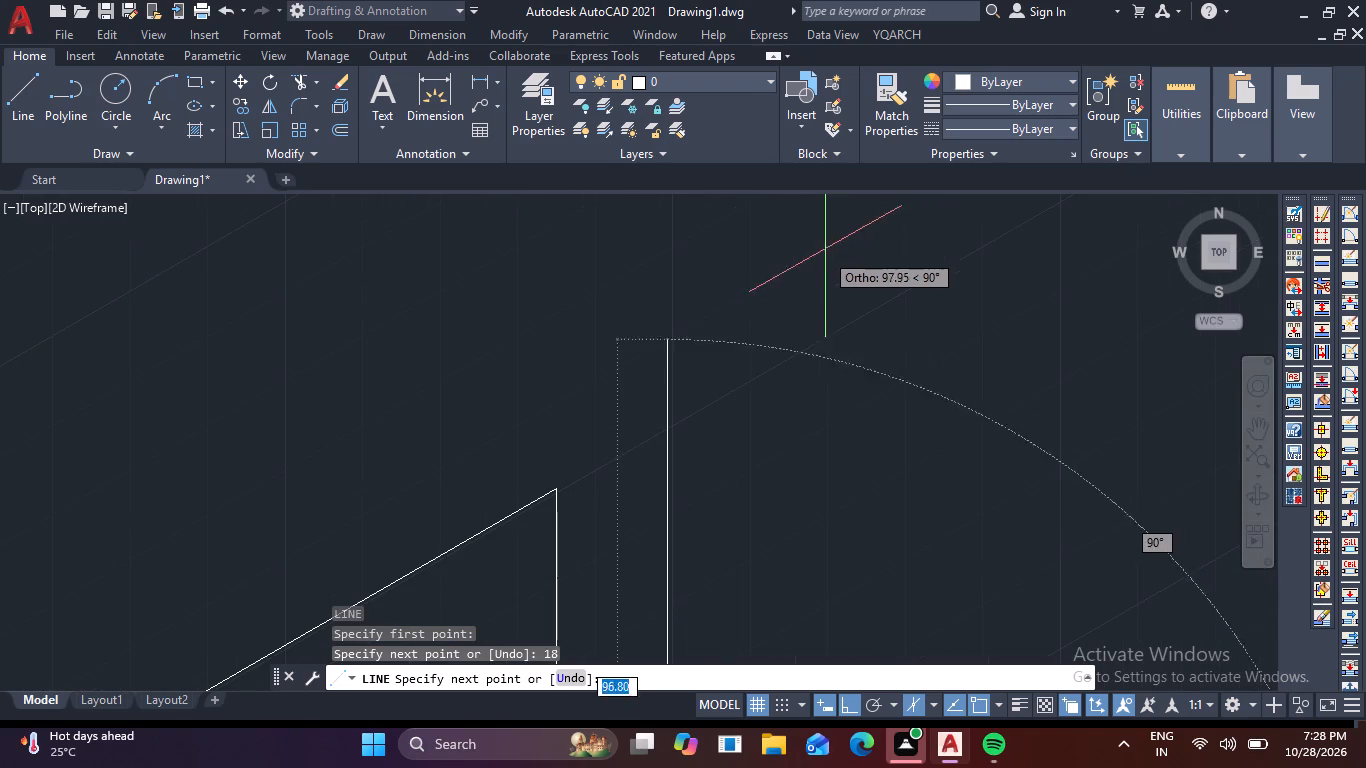
middle_click_drag(790, 327, 797, 307)
type("85")
key("Return")
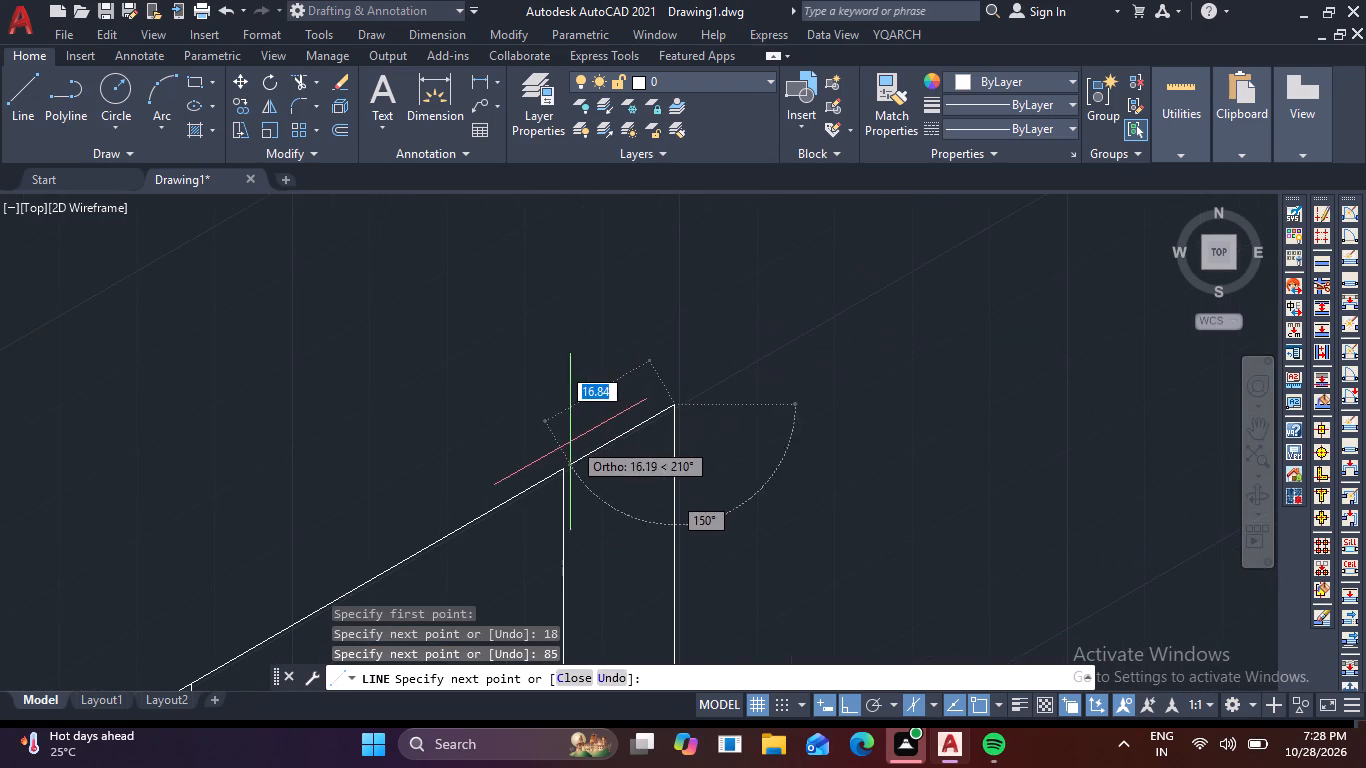
left_click(565, 473)
key("space")
From the 18-unit panel's bottom far corner, draw a 60-unit base segment along 30°, an 85-unit vertical, and a top edge back to the panel.
scroll(644, 421, "down", 3)
middle_click_drag(706, 437, 706, 367)
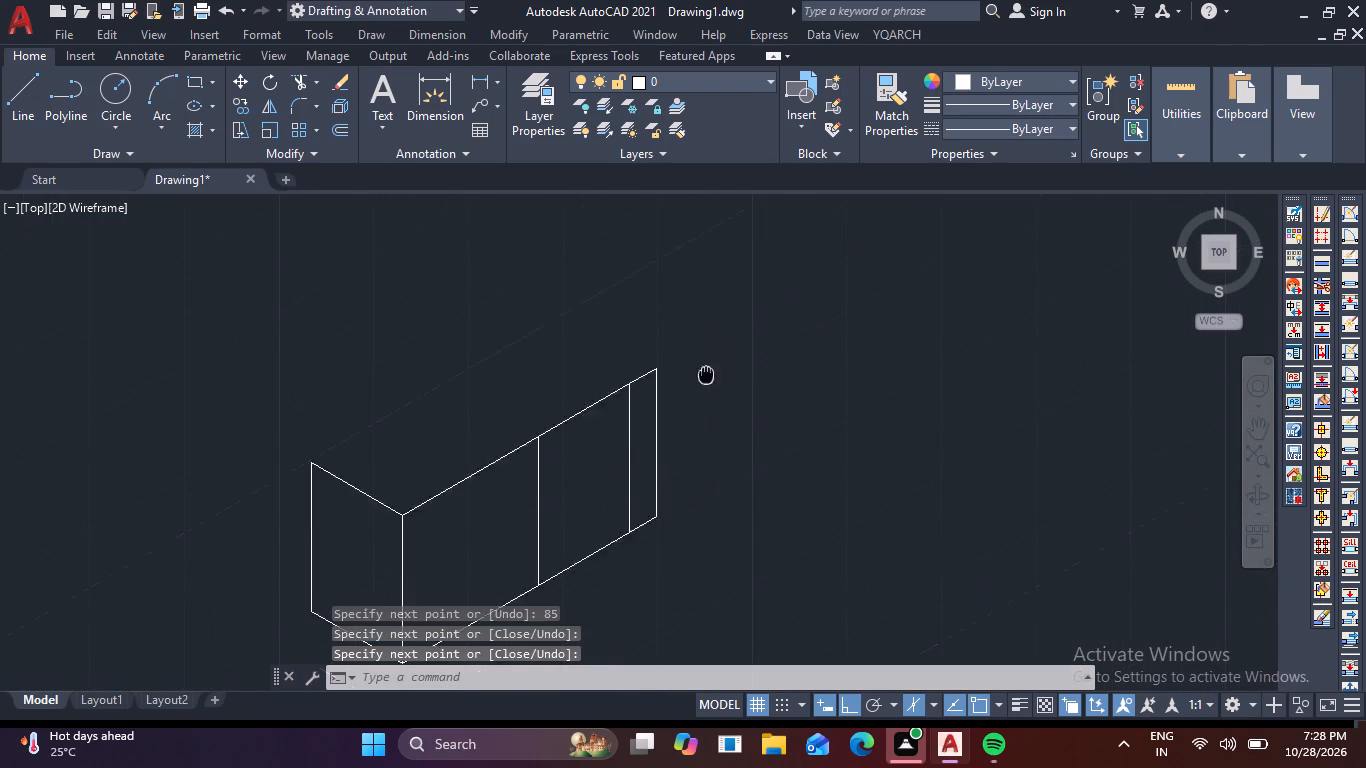
middle_click_drag(706, 367, 706, 339)
key("space")
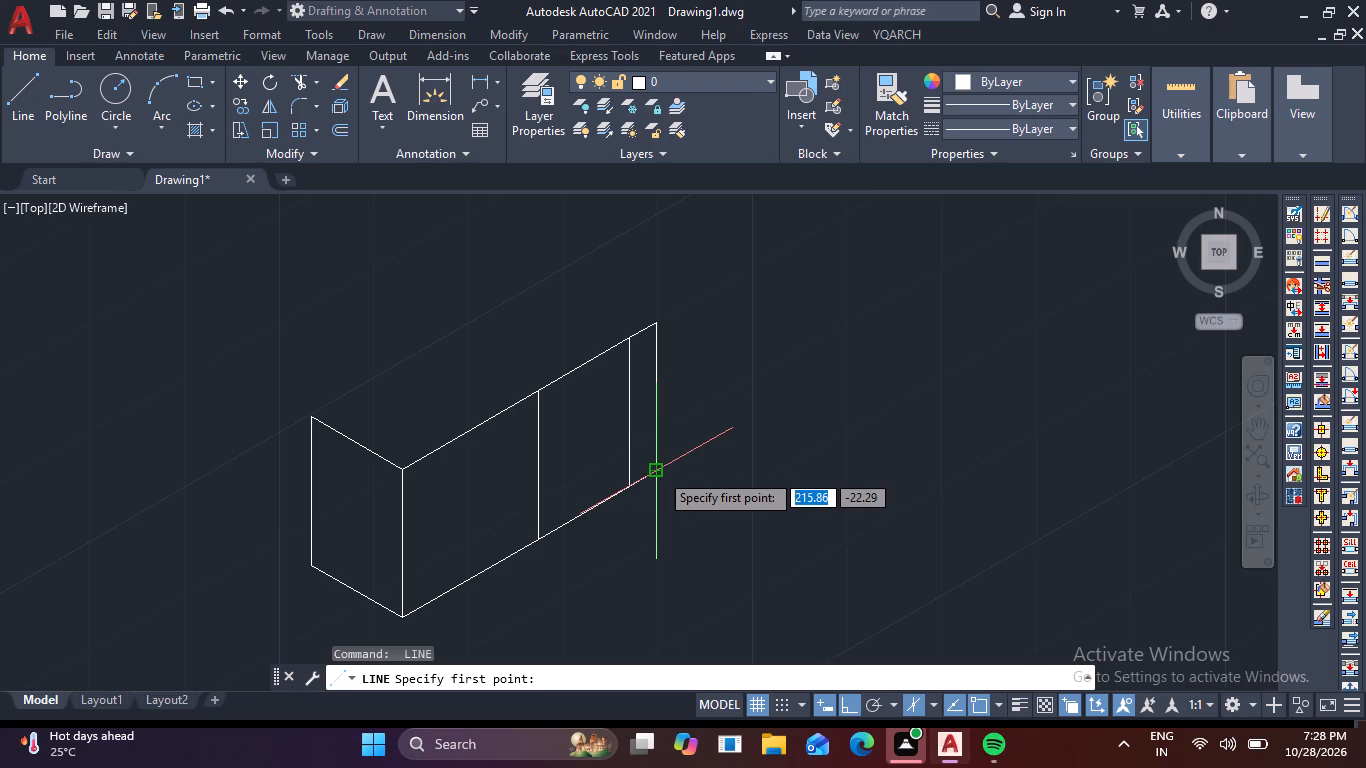
left_click(657, 472)
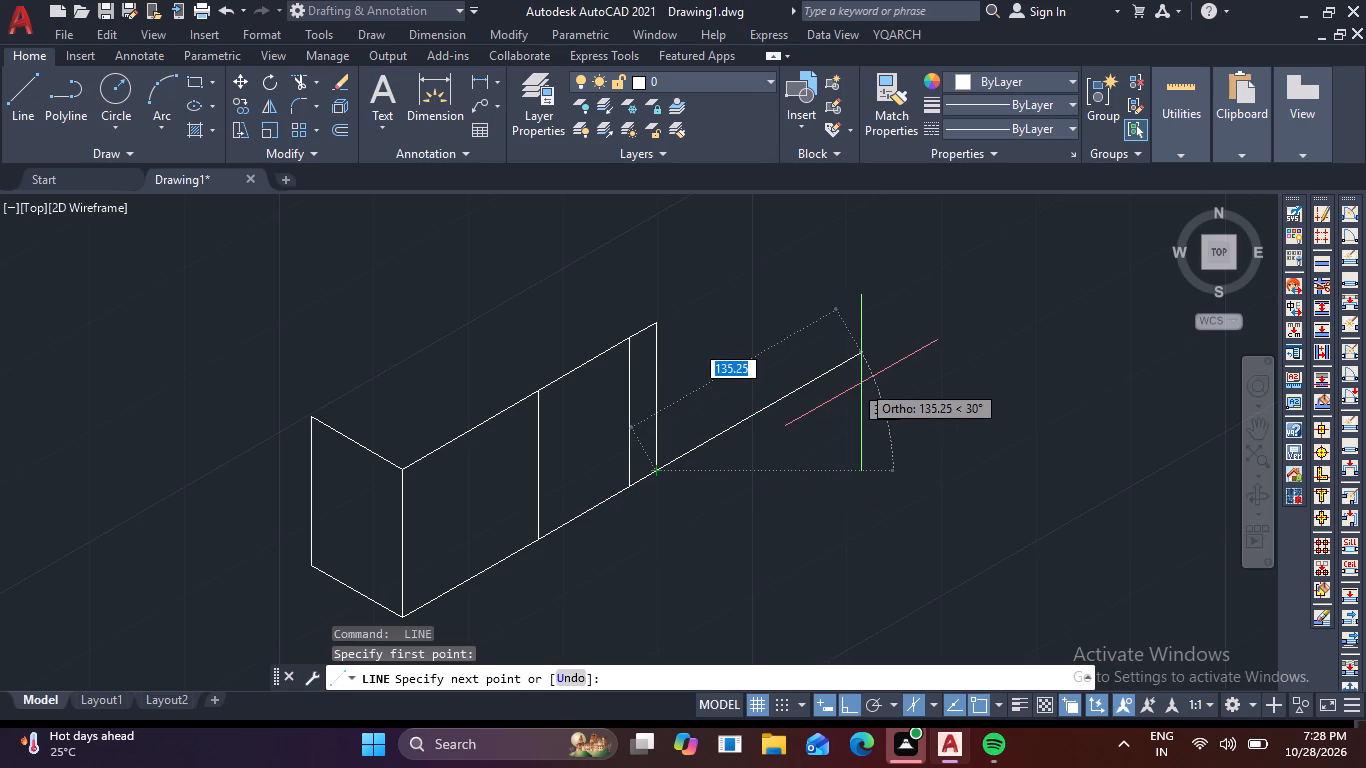
type("60")
key("Return")
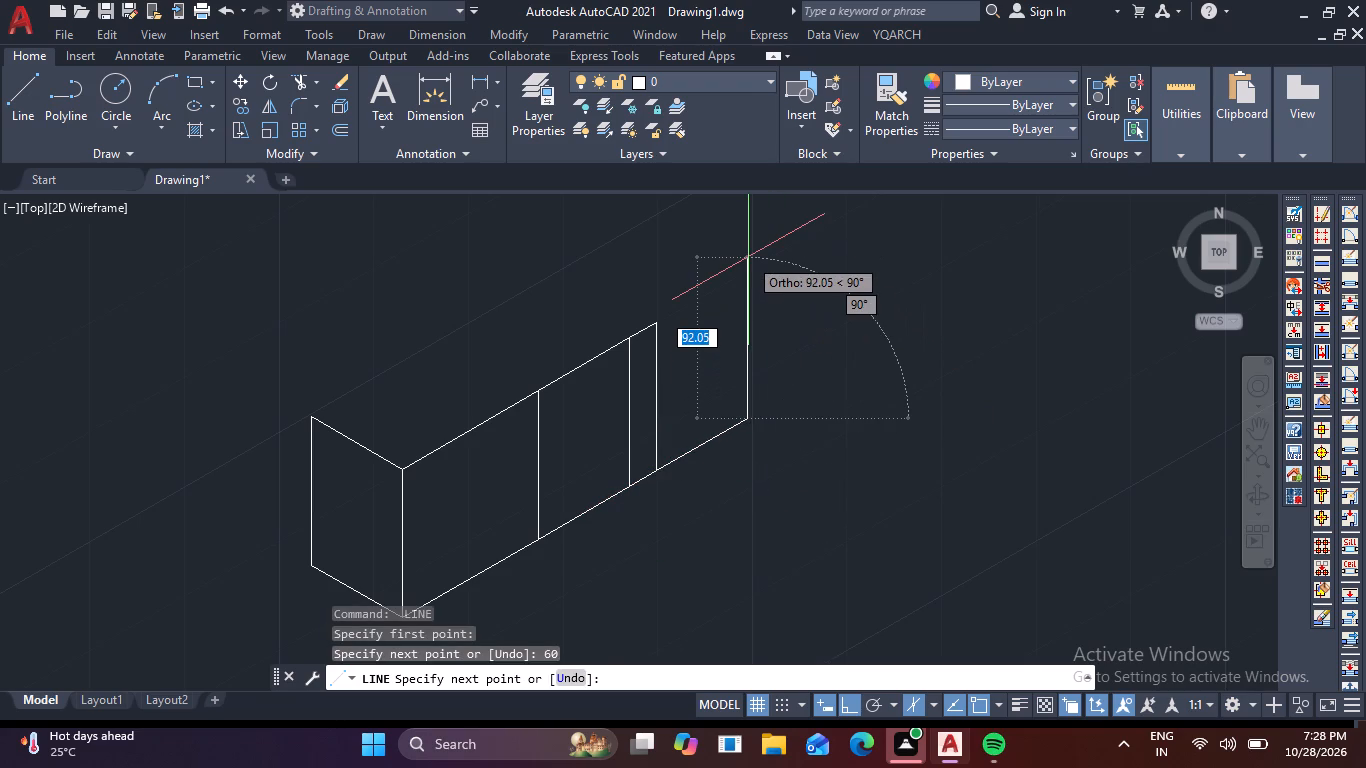
type("85")
key("Return")
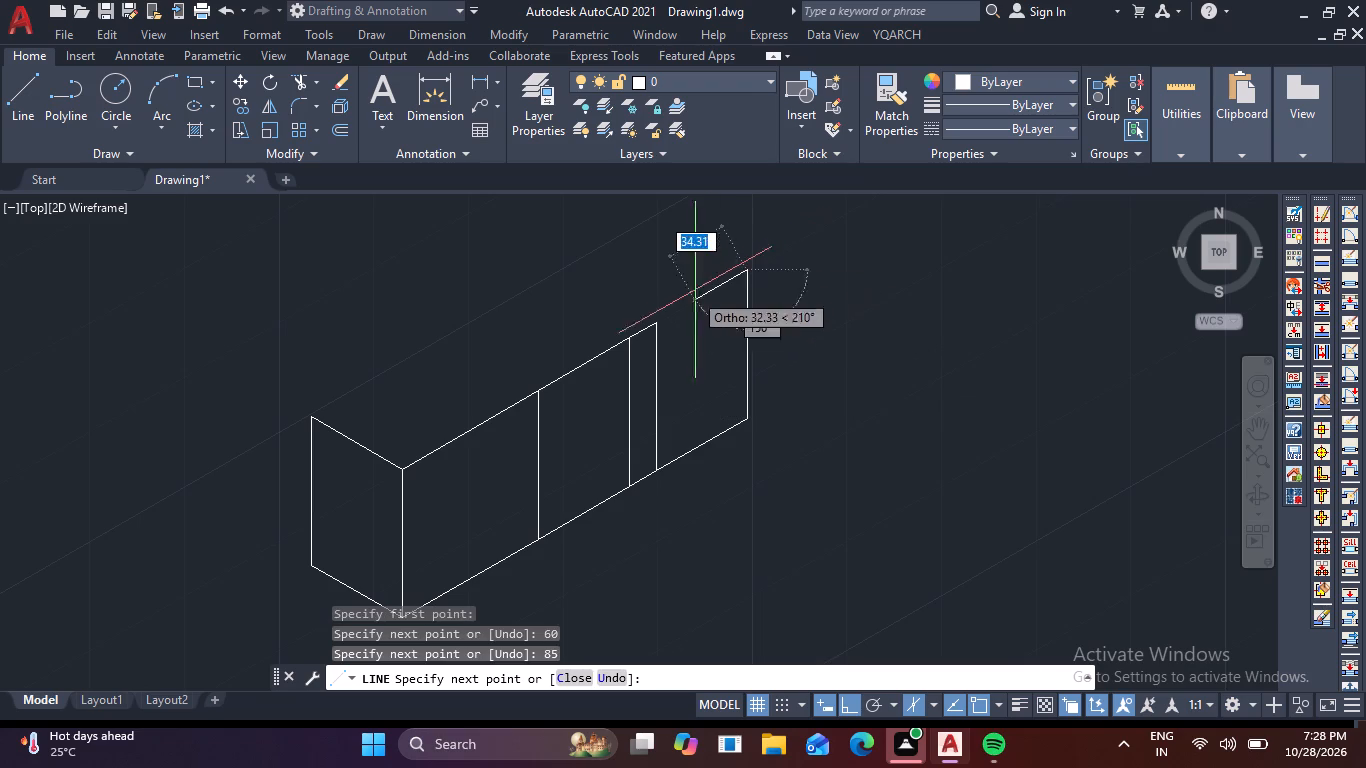
scroll(645, 336, "up", 5)
middle_click_drag(746, 218, 574, 497)
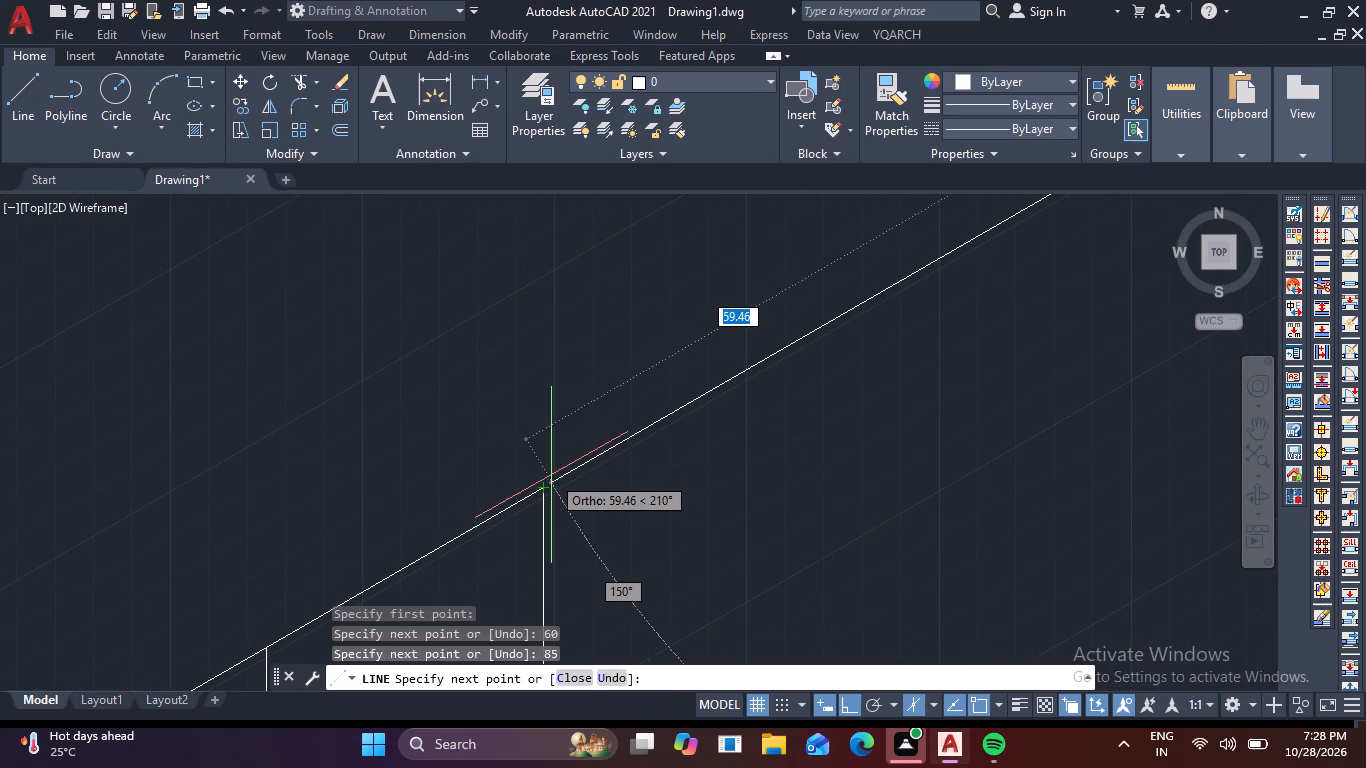
left_click(543, 487)
key("space")
scroll(663, 486, "down", 4)
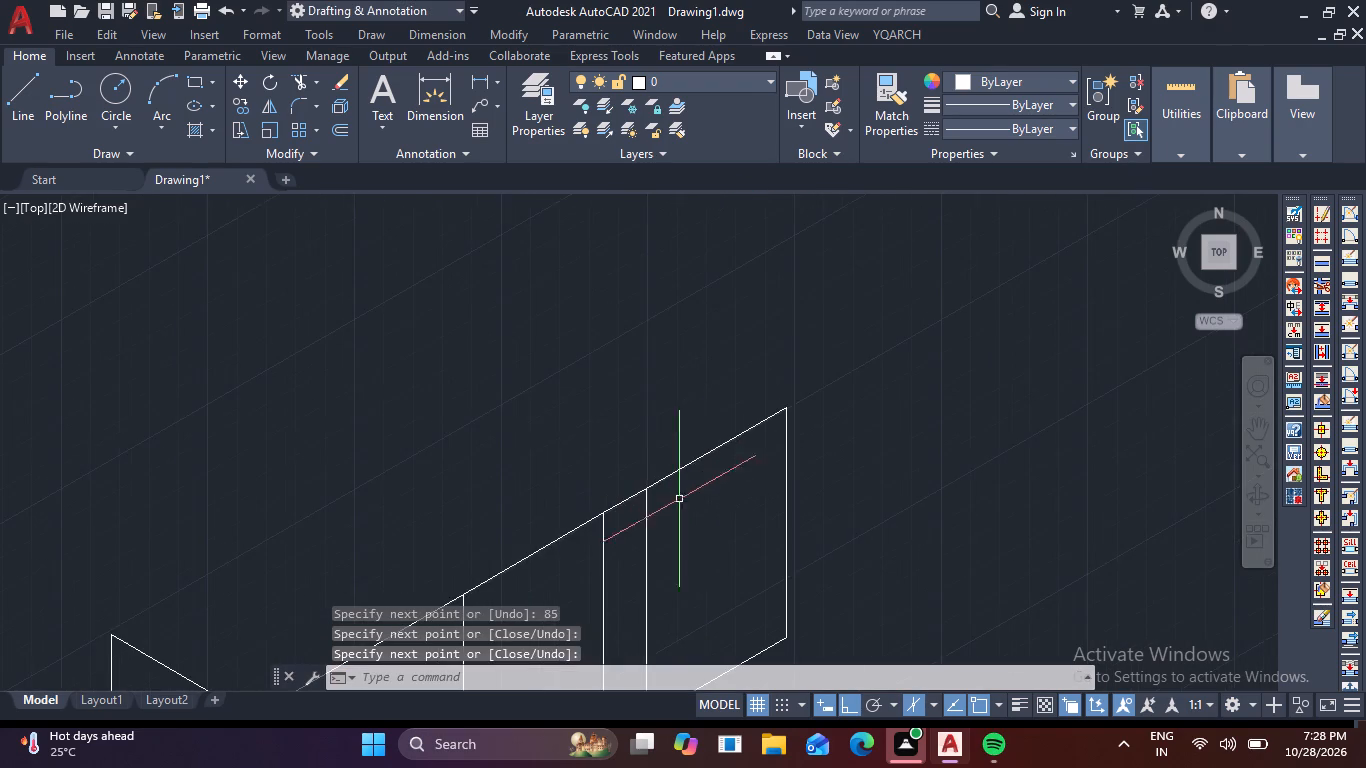
middle_click_drag(745, 506, 631, 315)
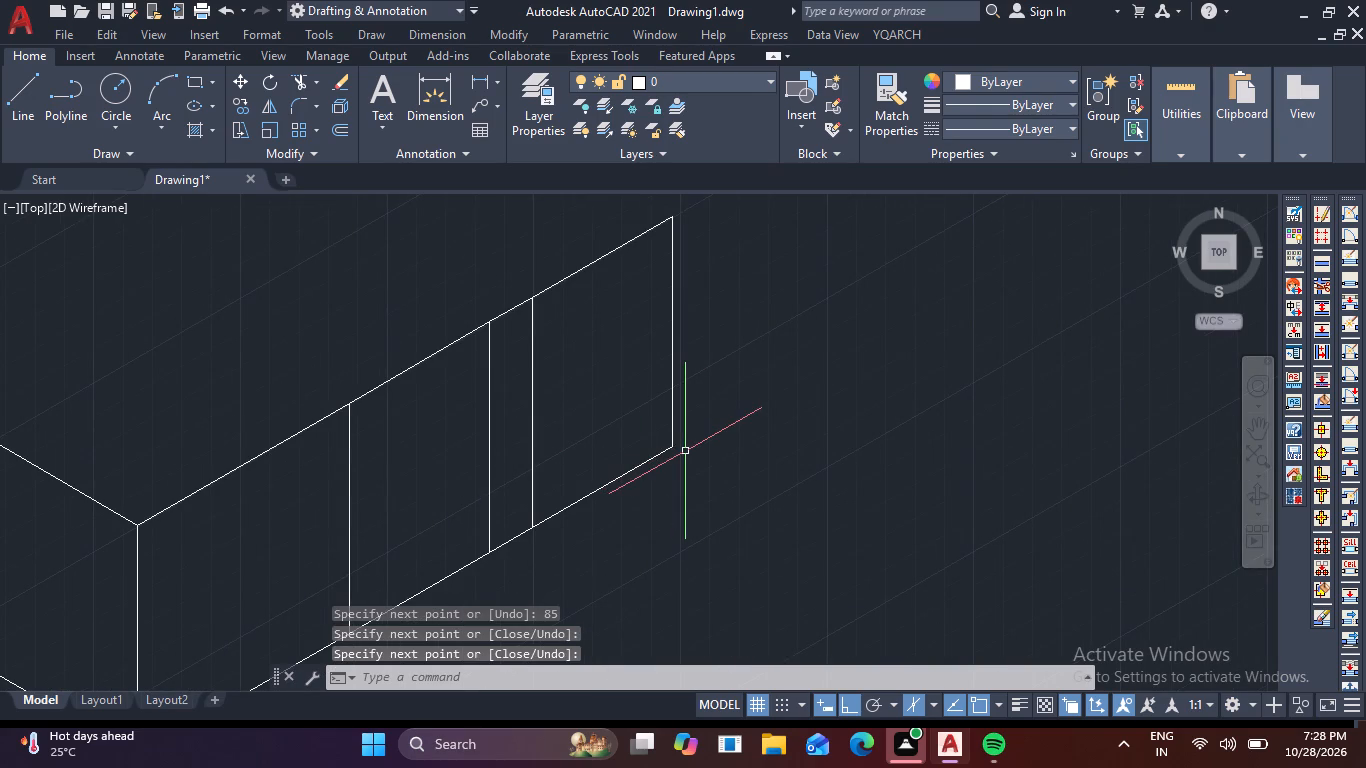
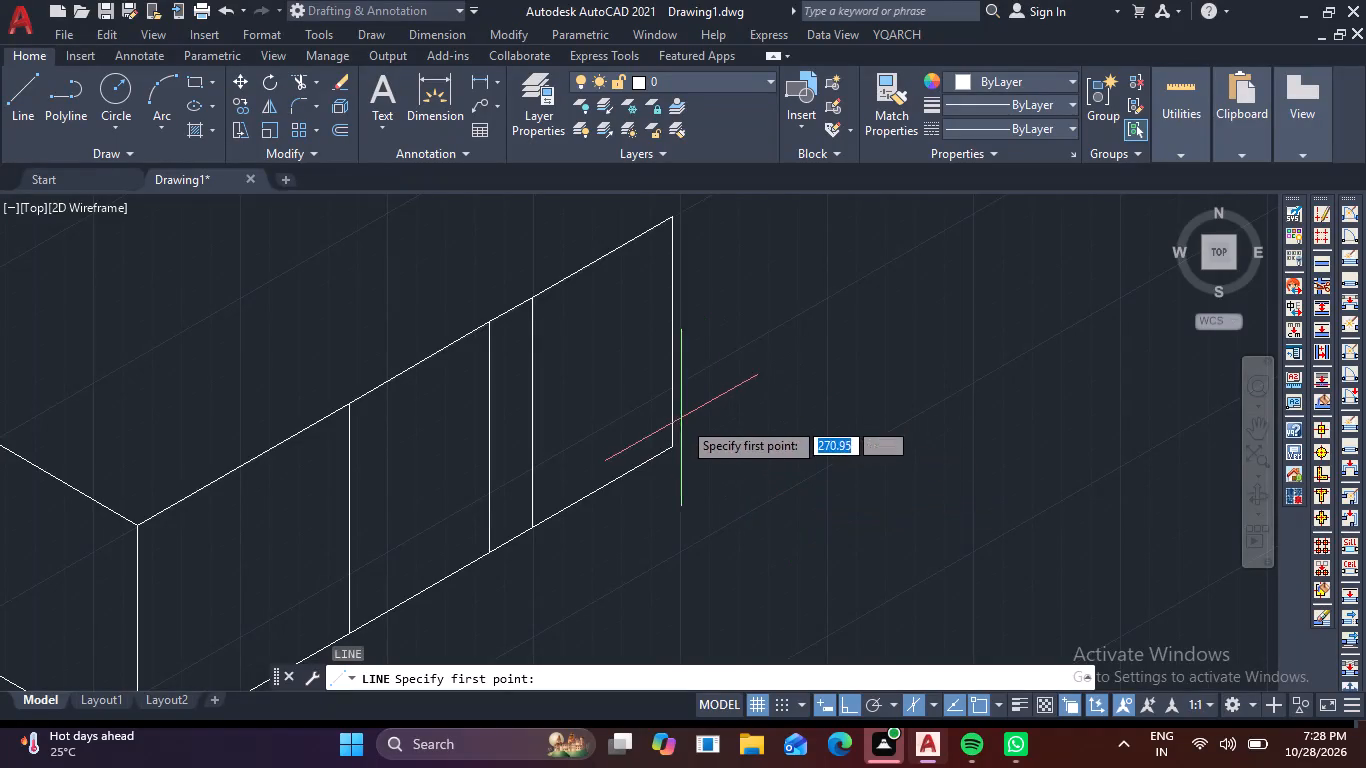
From the run's bottom far corner, draw a 60-unit base segment along 30°, an 85-unit vertical, and a top edge back to the last unit.
left_click(669, 450)
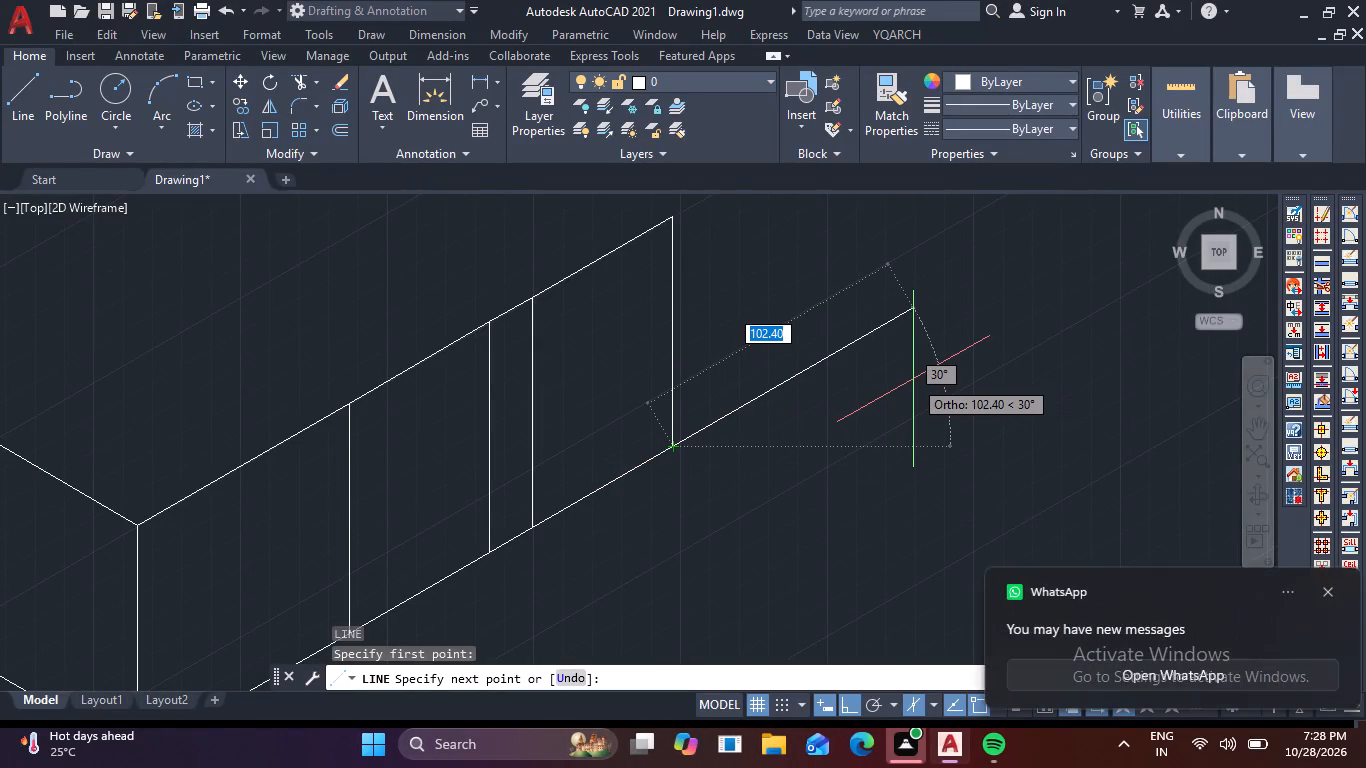
type("60")
key("Return")
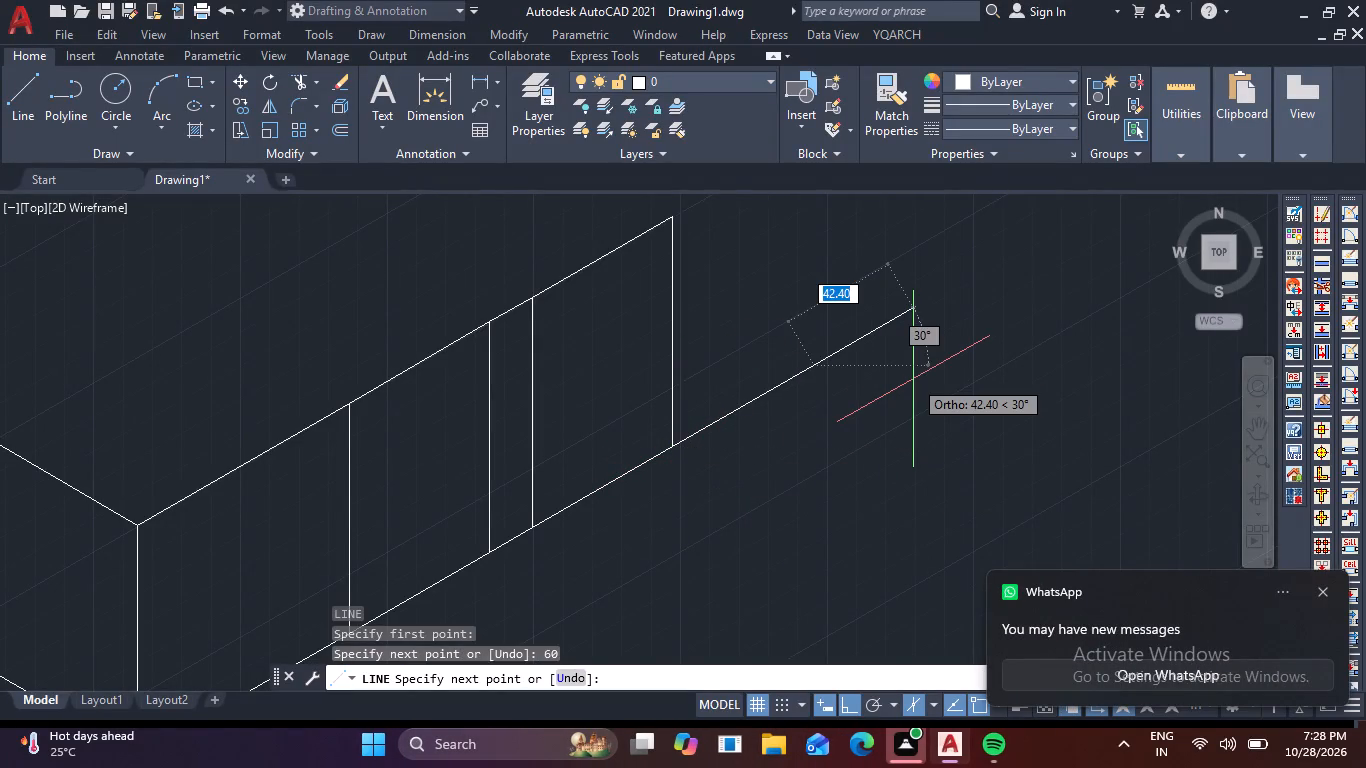
middle_click_drag(822, 246, 822, 350)
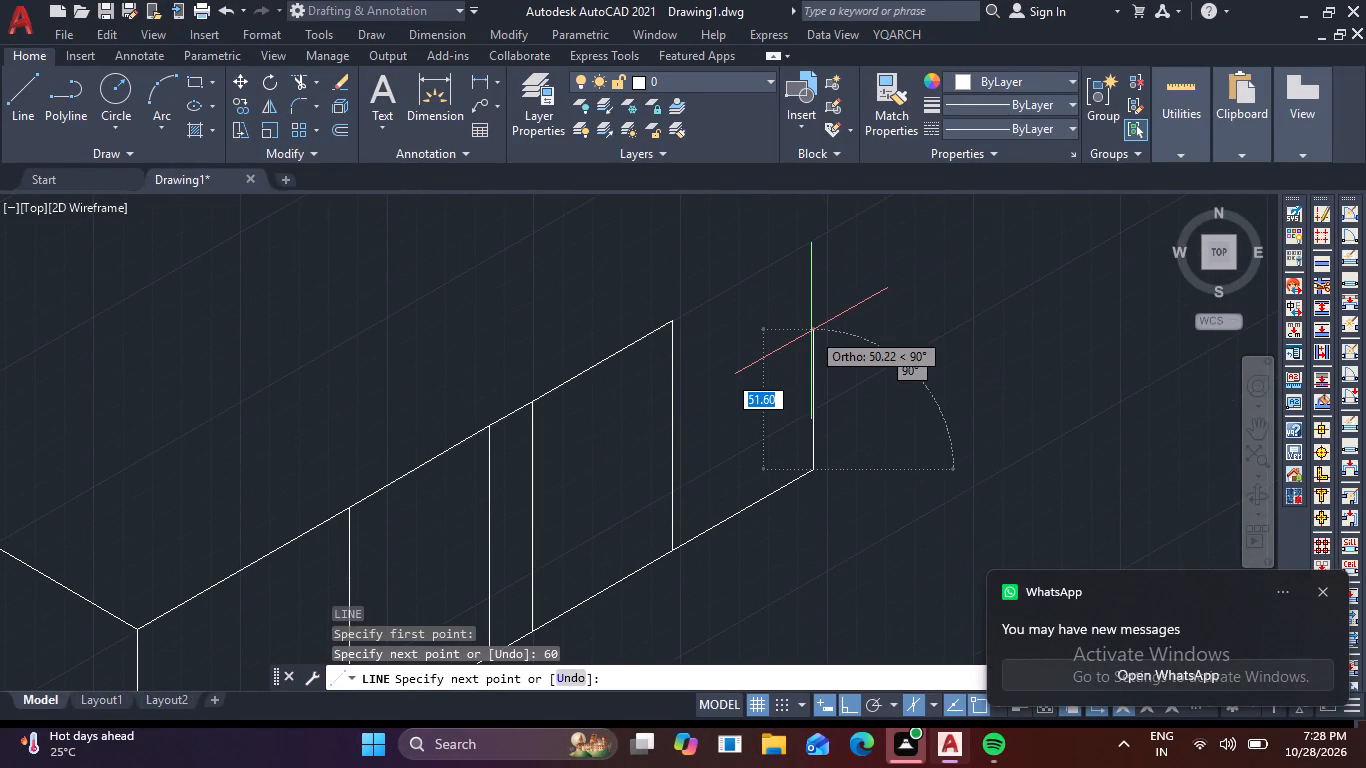
type("85")
key("Return")
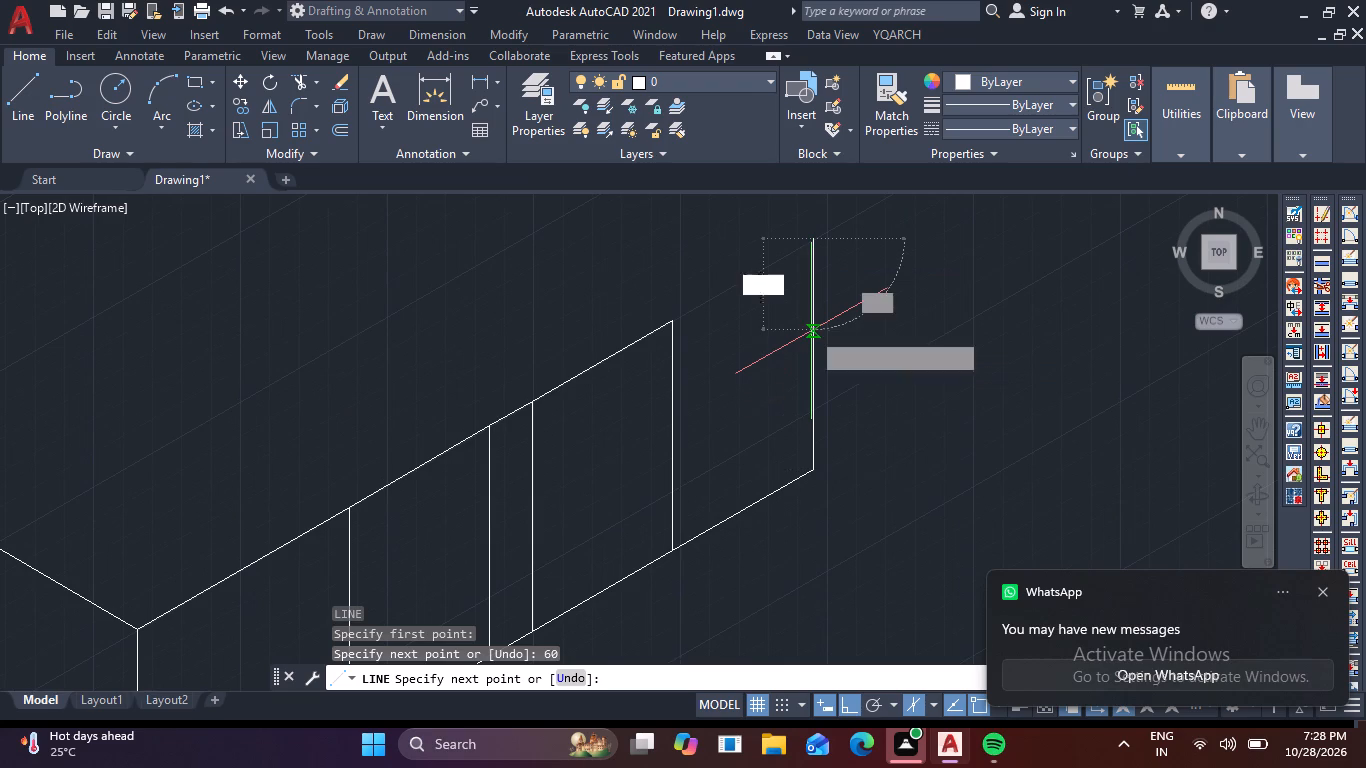
left_click(669, 325)
key("space")
Add another unit at the run's new far end with a 60-unit base segment along 30°, an 85-unit vertical, and a closing top edge.
scroll(783, 331, "down", 4)
scroll(764, 382, "up", 3)
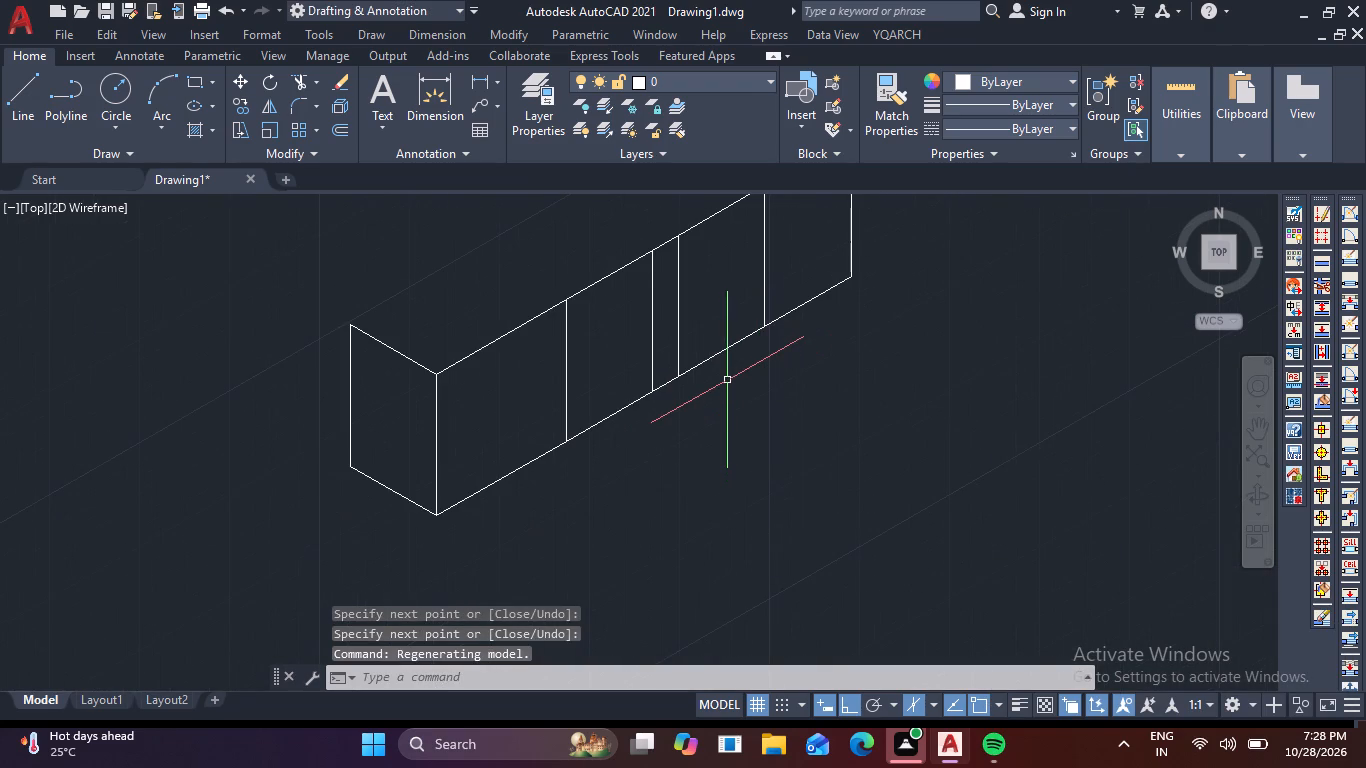
middle_click_drag(807, 277, 801, 283)
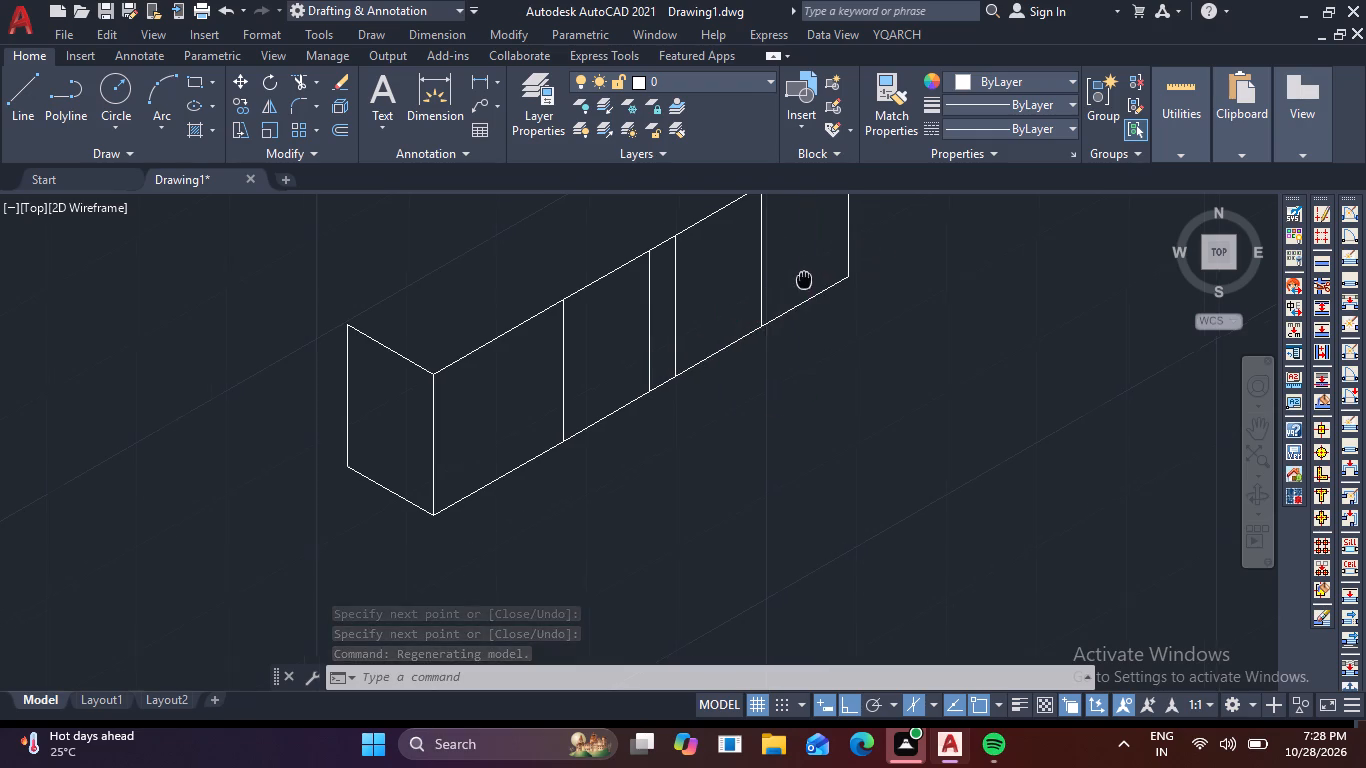
middle_click_drag(801, 283, 600, 428)
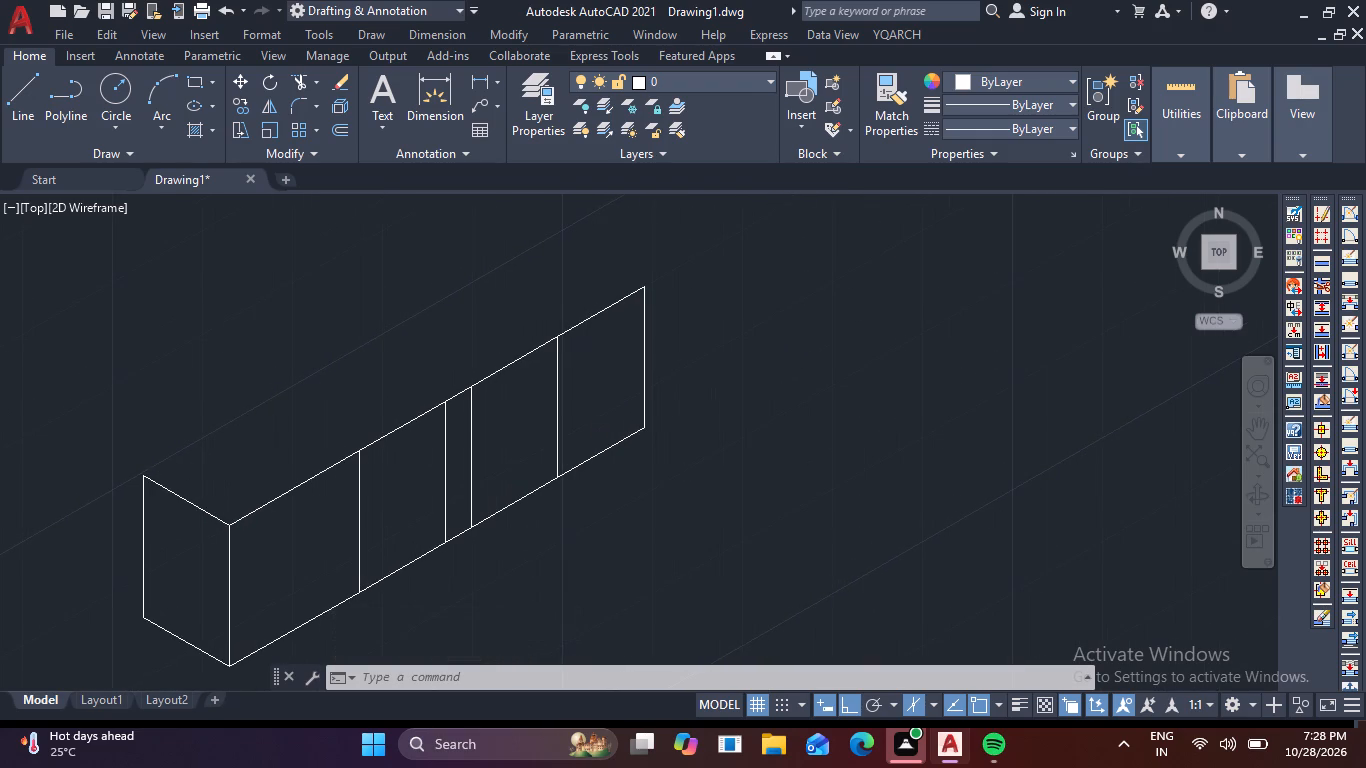
type("l")
key("space")
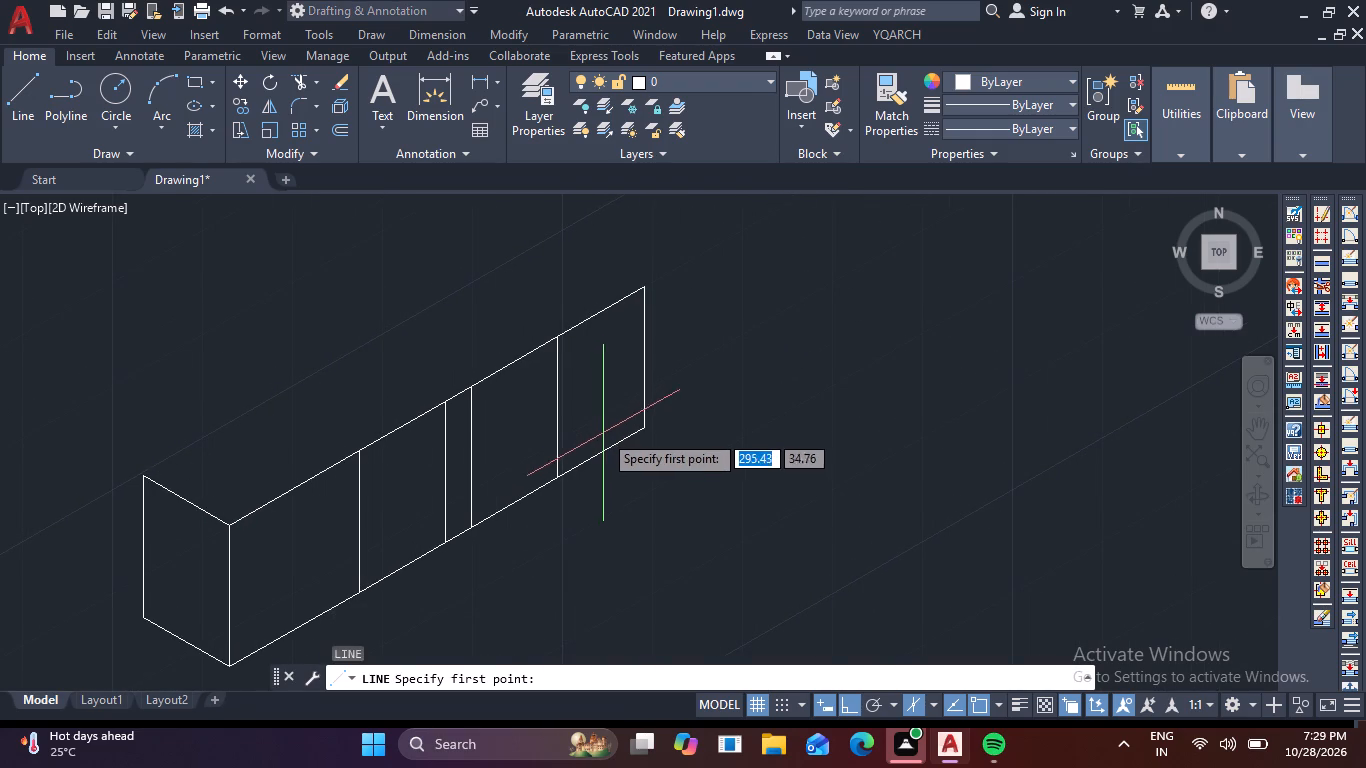
left_click(643, 428)
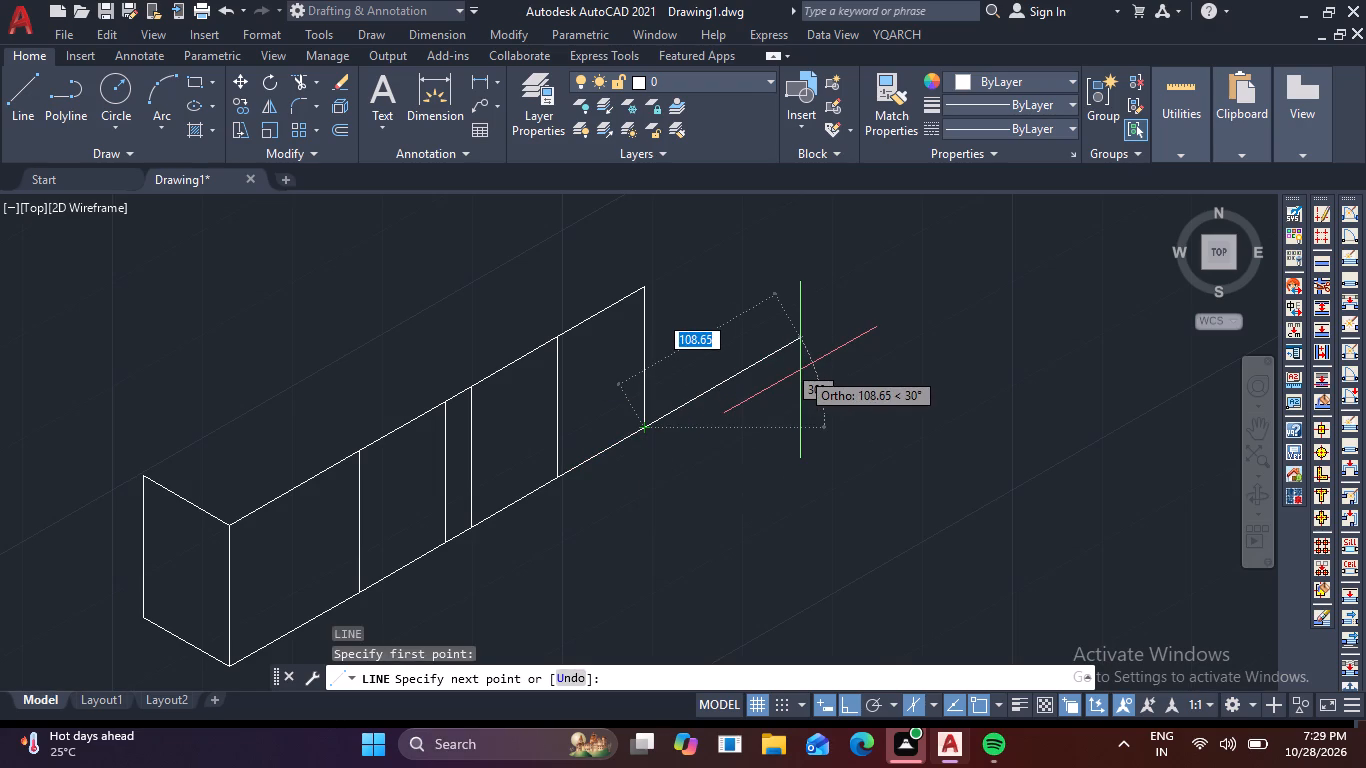
key("6")
key("0")
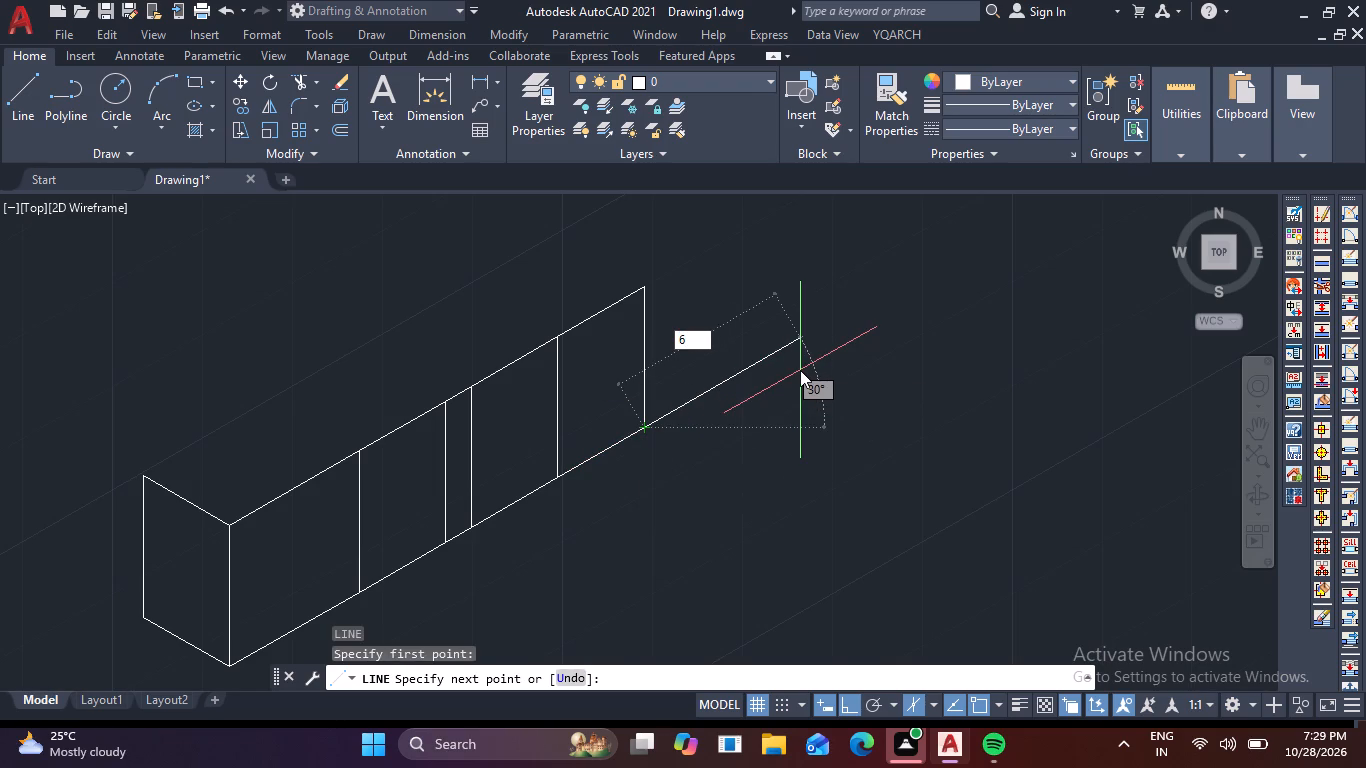
key("Return")
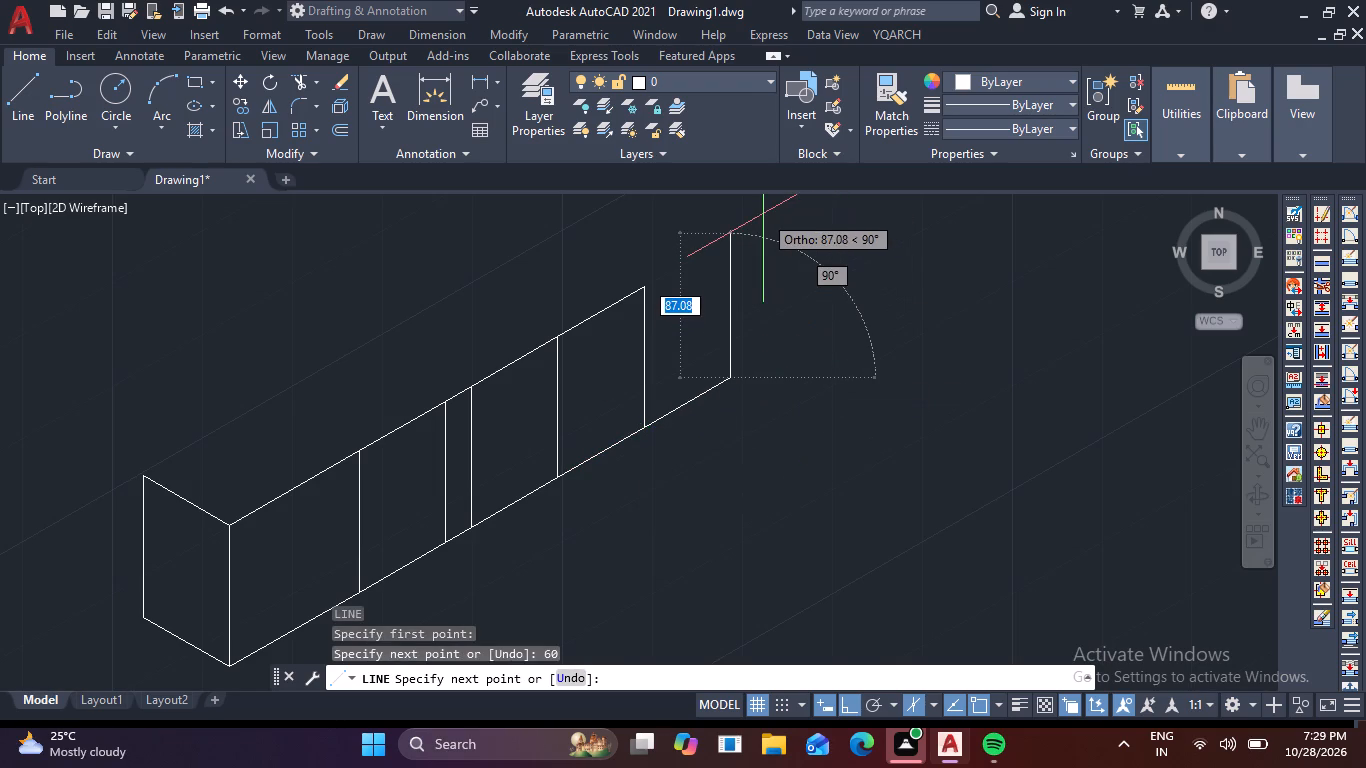
type("85")
key("Return")
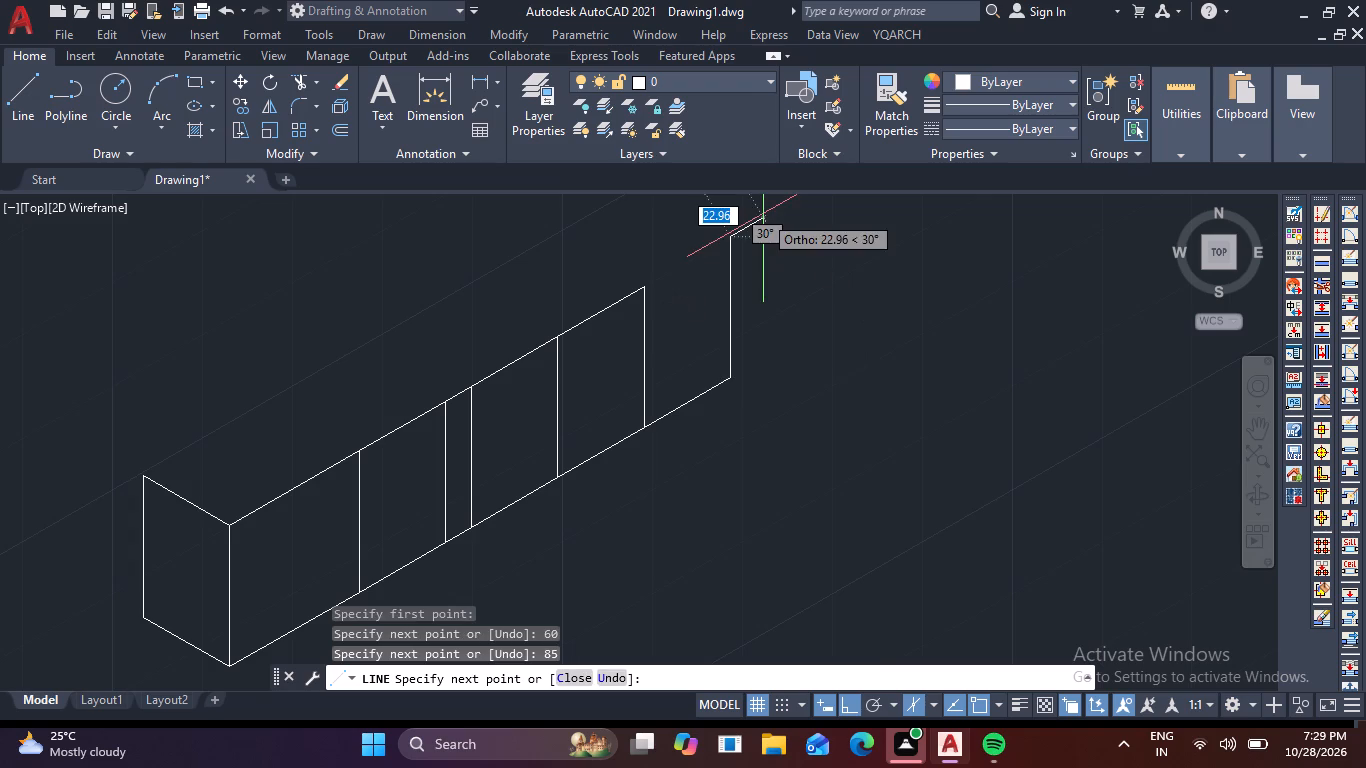
left_click(648, 290)
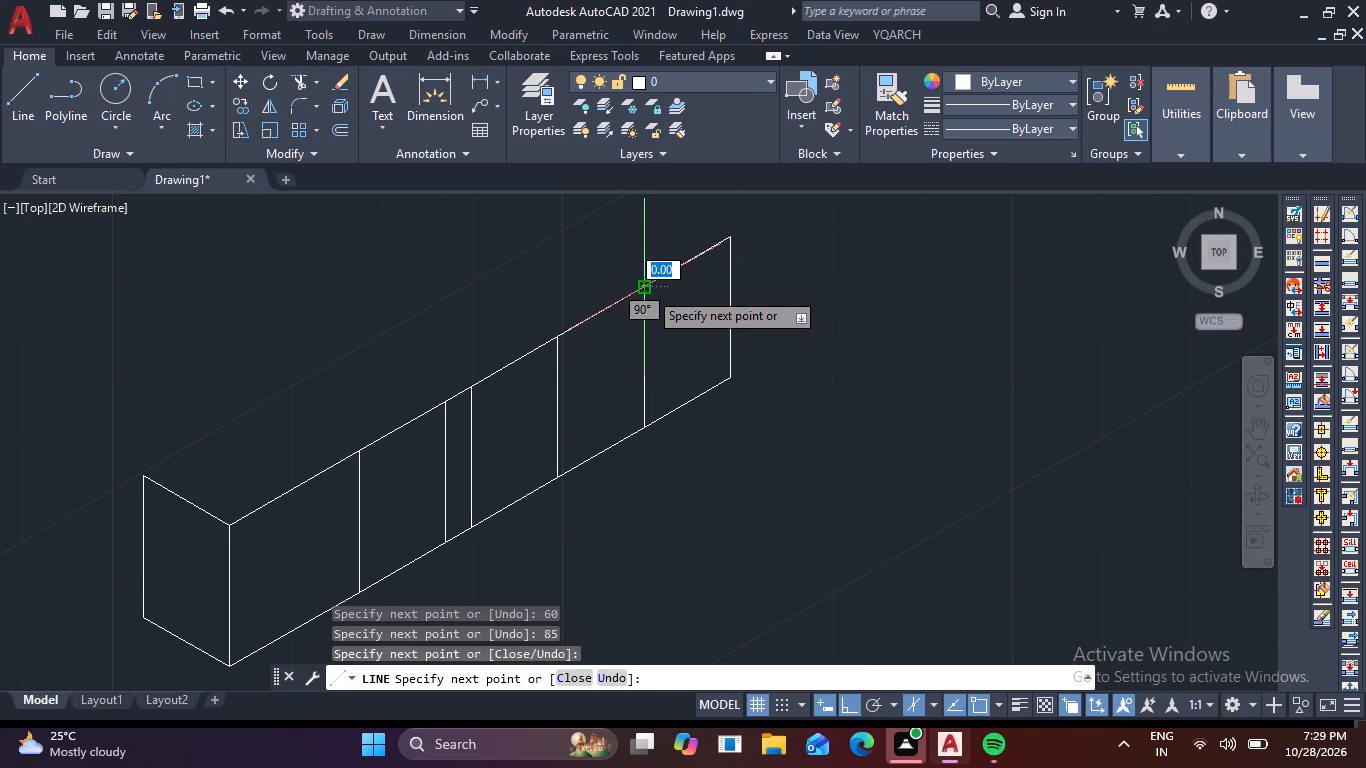
key("space")
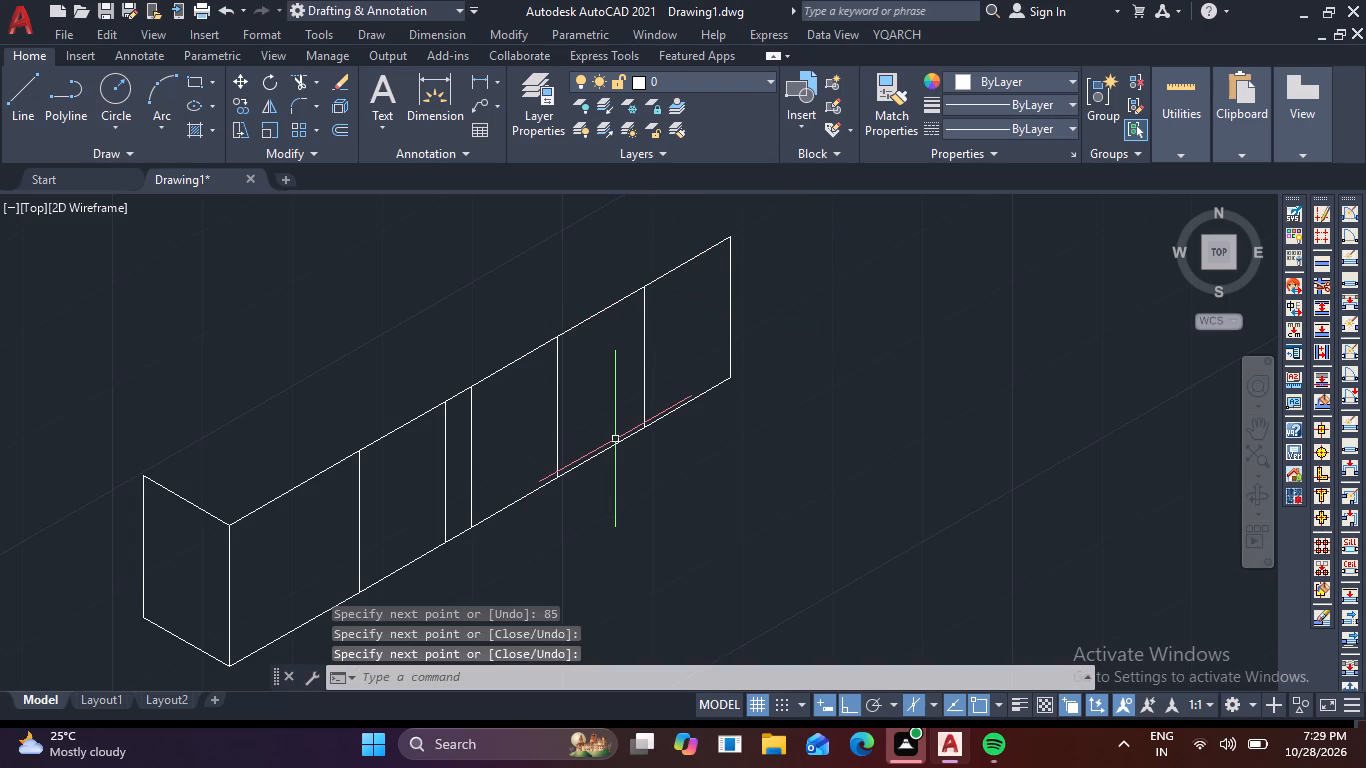
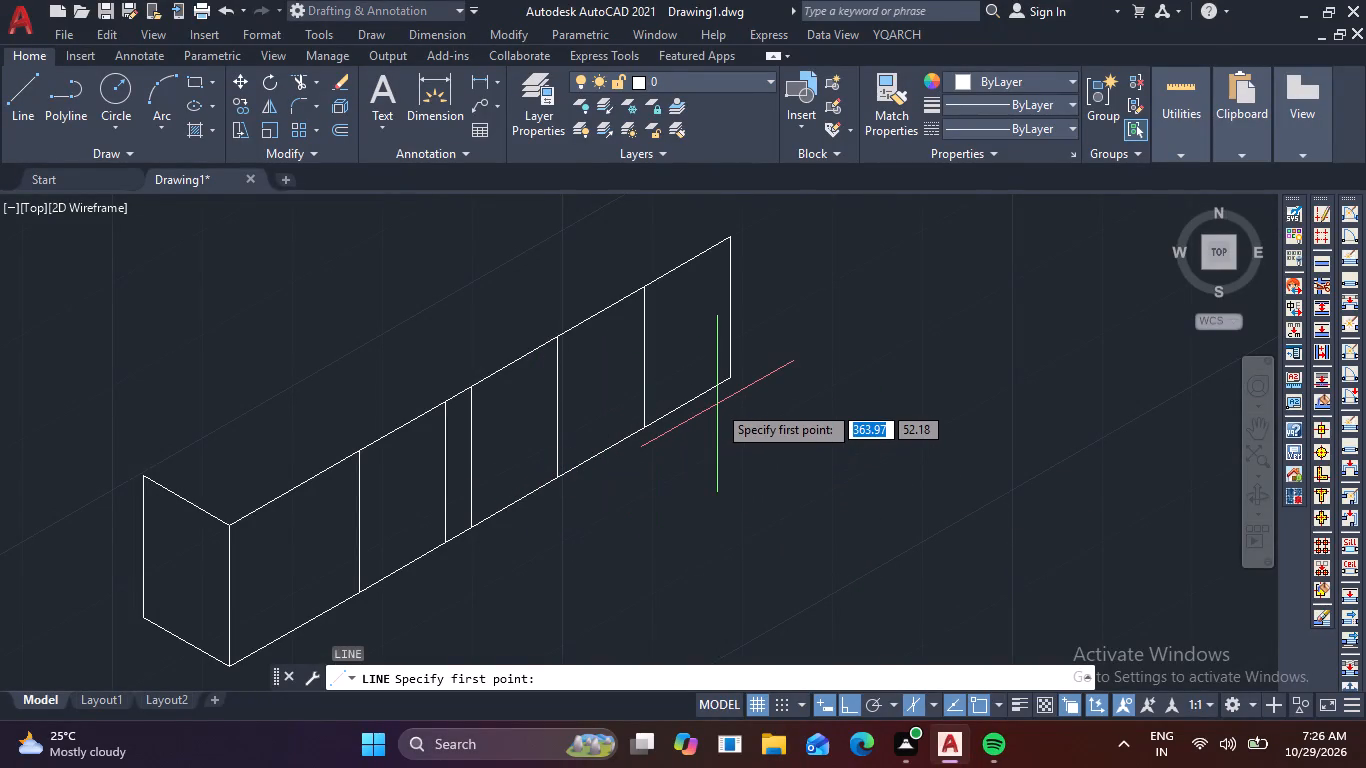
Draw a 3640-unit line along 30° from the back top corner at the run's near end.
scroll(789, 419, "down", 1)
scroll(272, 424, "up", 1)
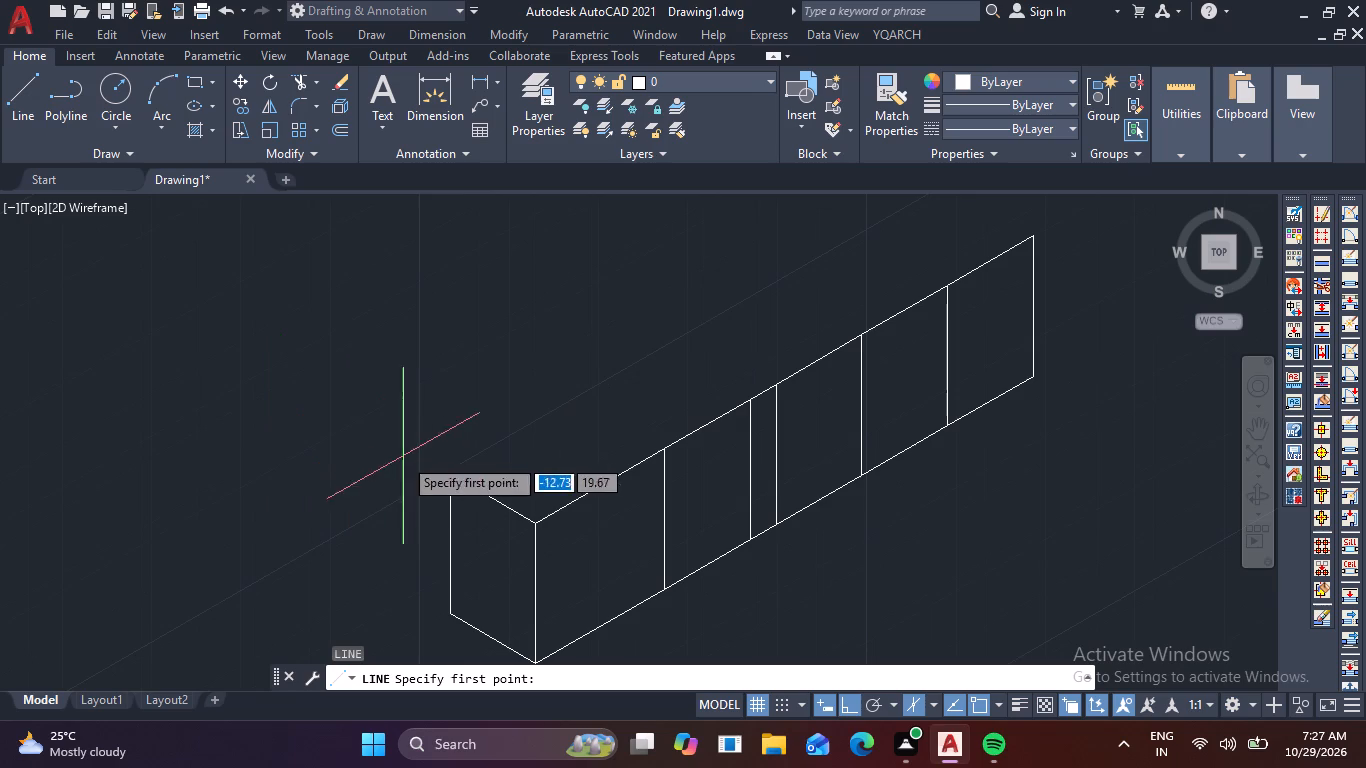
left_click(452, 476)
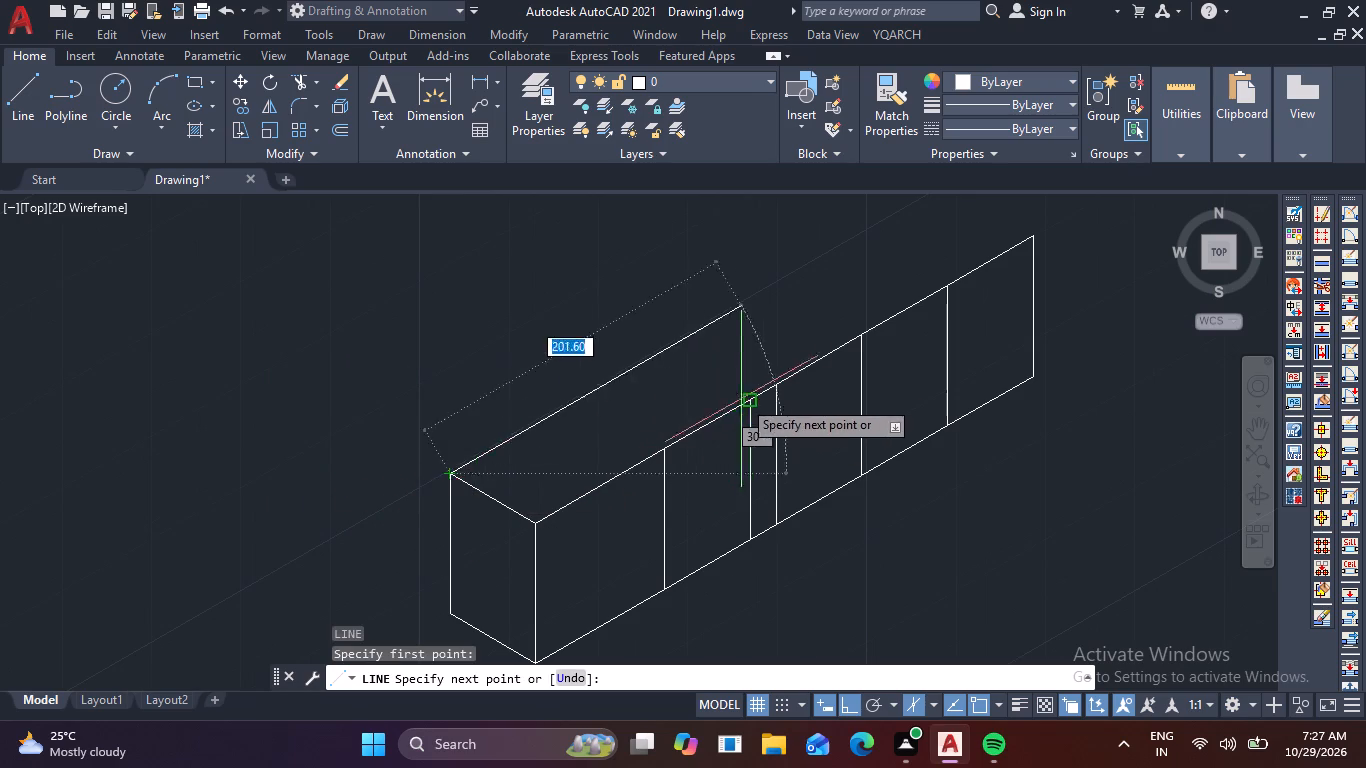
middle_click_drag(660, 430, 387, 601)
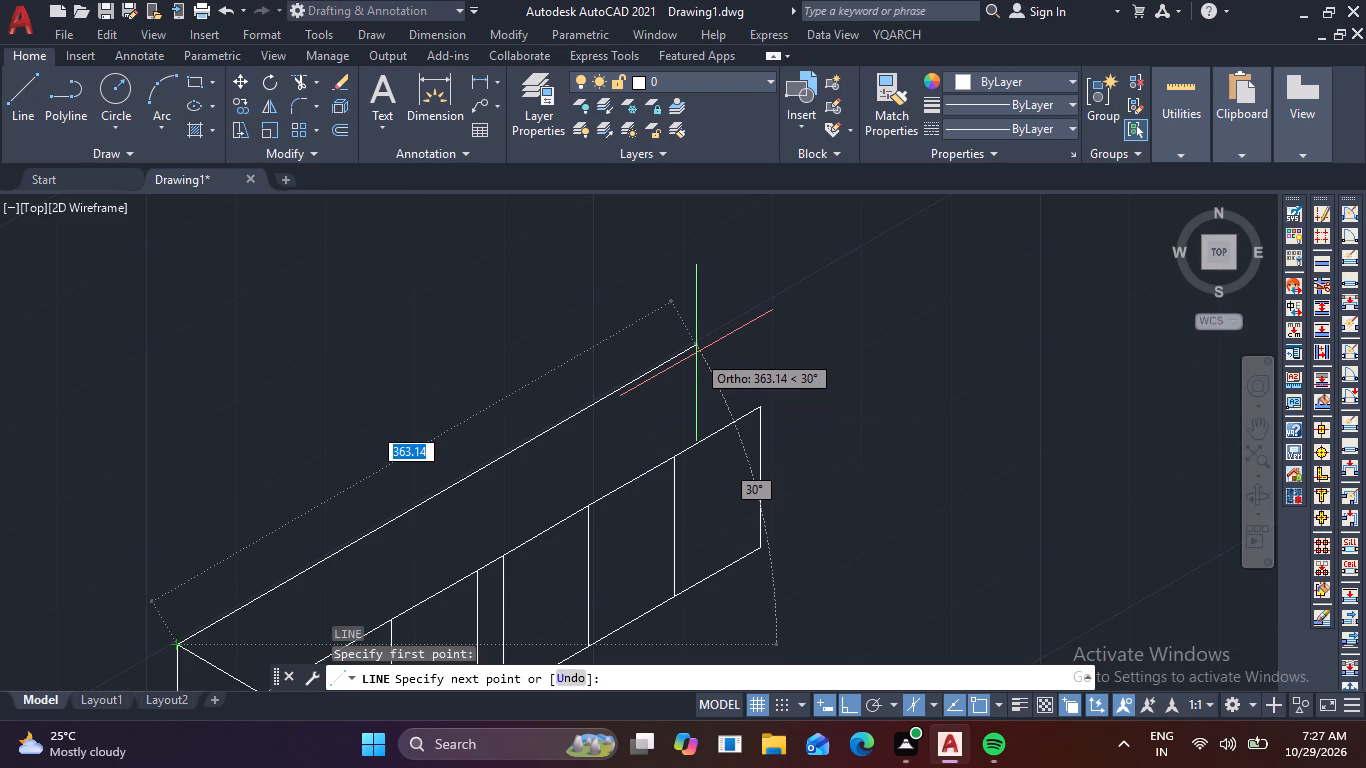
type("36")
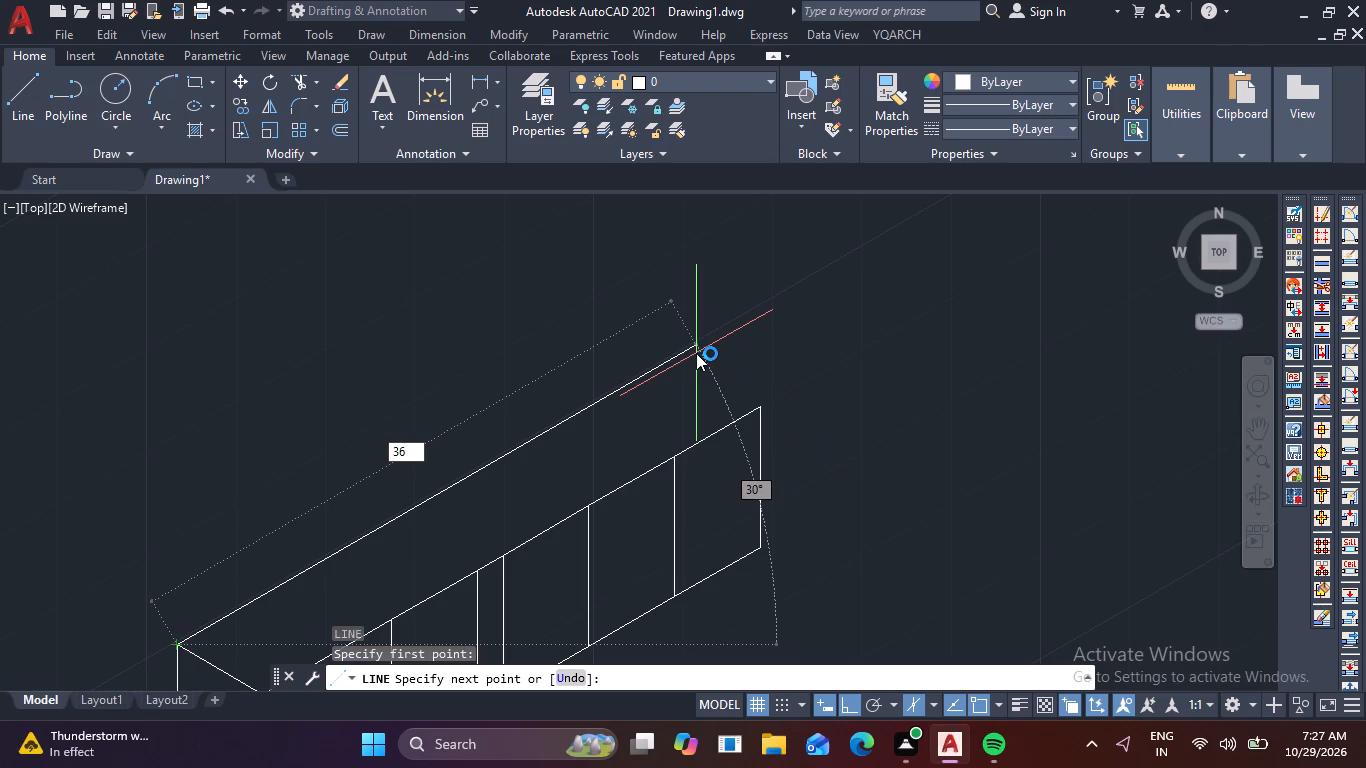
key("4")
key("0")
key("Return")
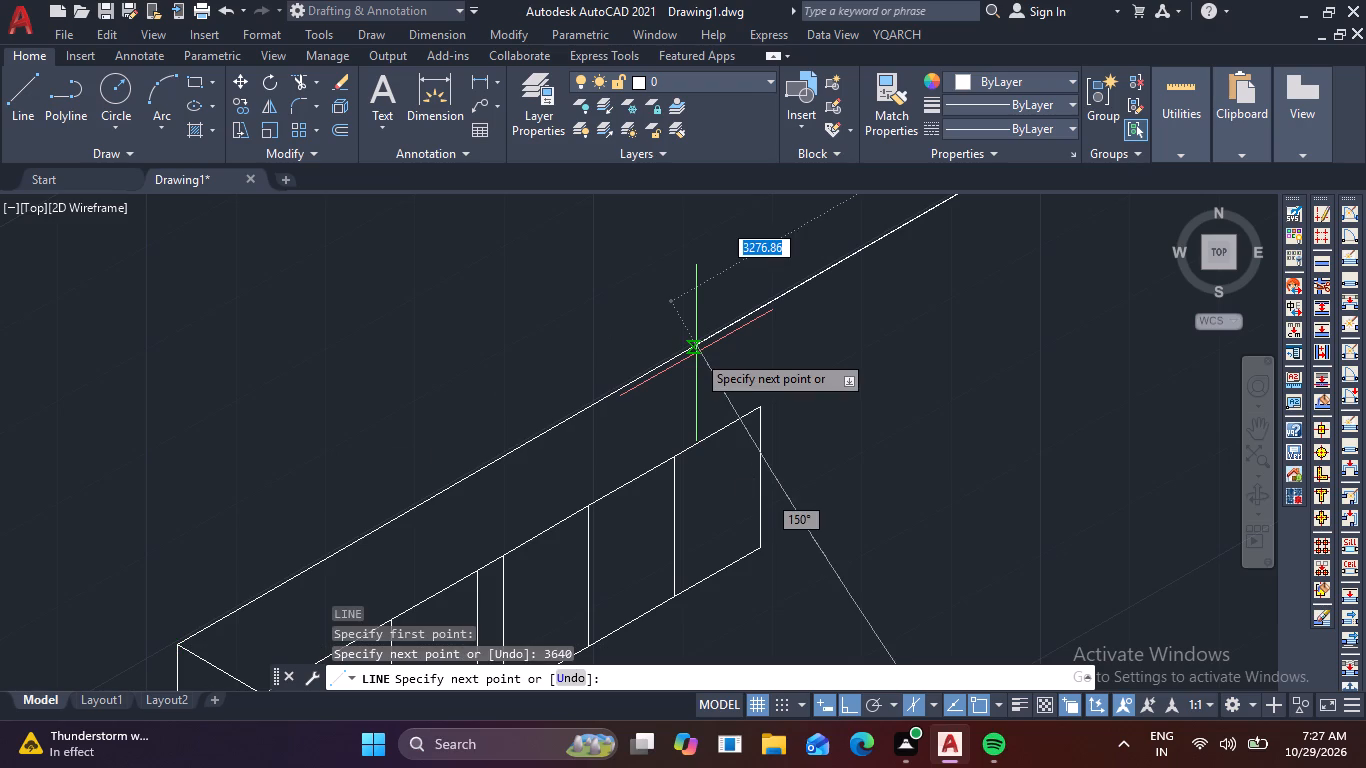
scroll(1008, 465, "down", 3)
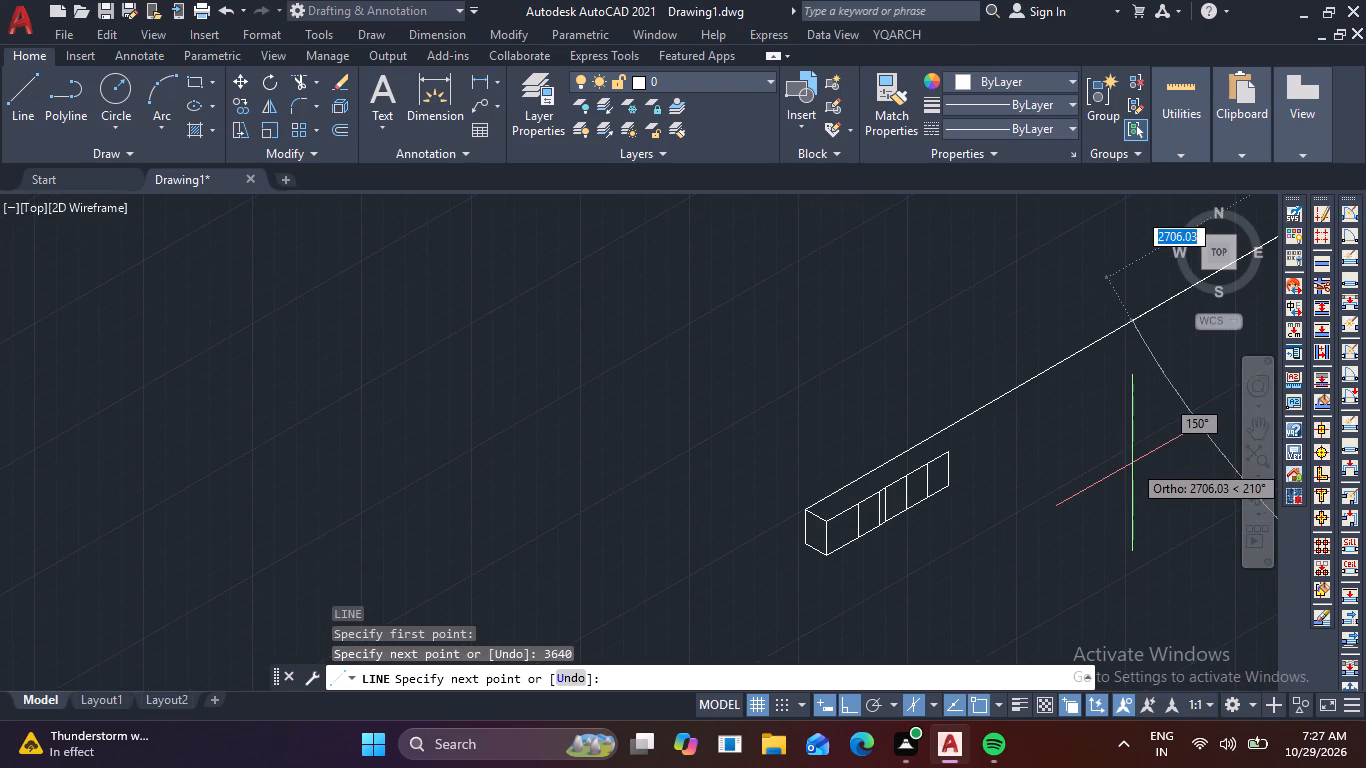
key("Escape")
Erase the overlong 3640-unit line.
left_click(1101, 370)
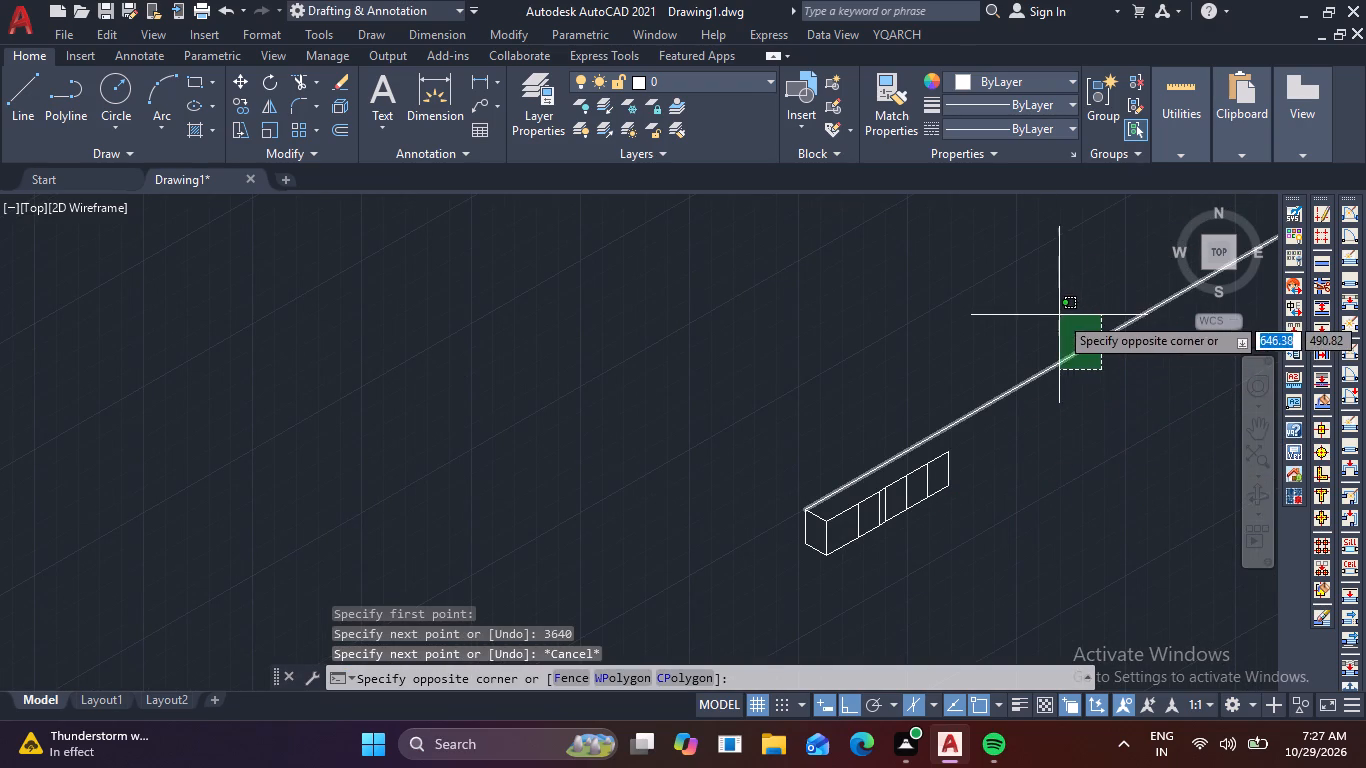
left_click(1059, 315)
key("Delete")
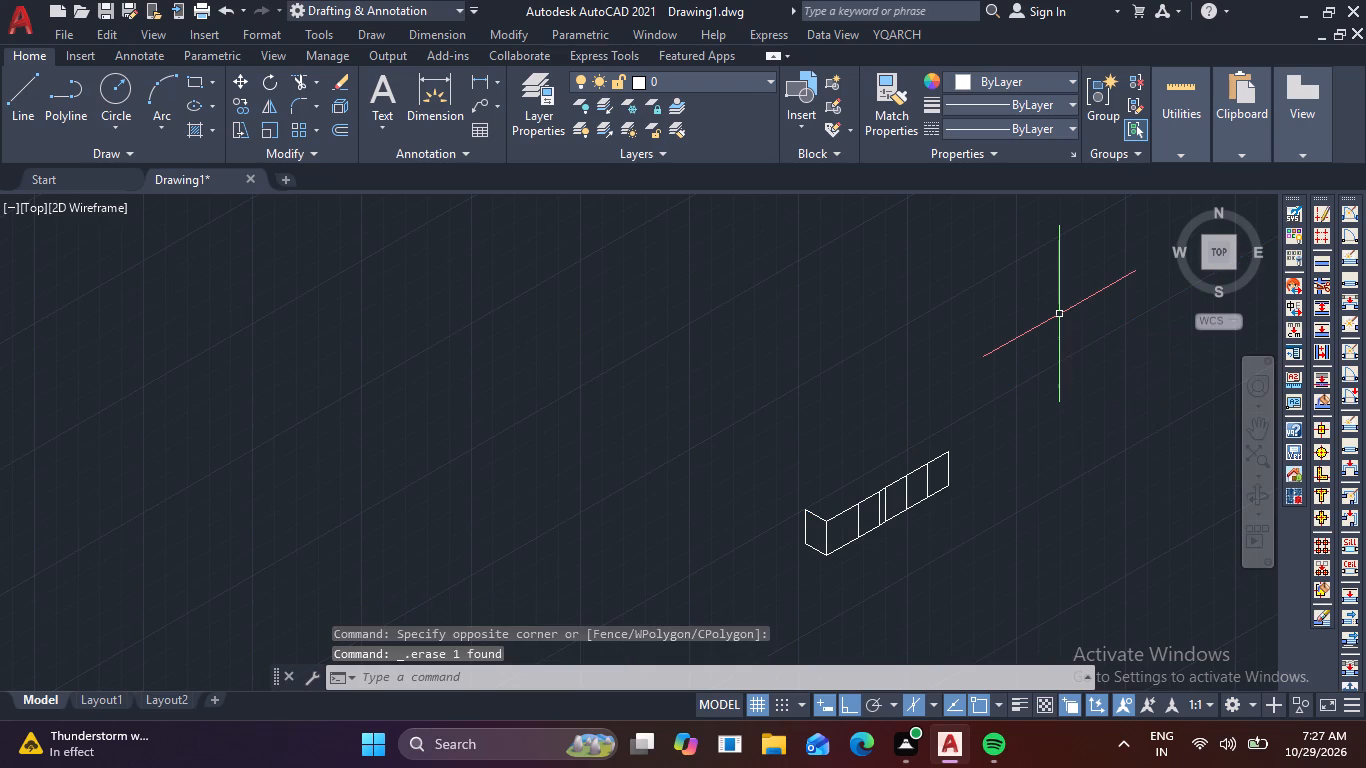
Draw the run's back top edge as a 364-unit line along 30° from the near end's back top corner.
type("l")
key("space")
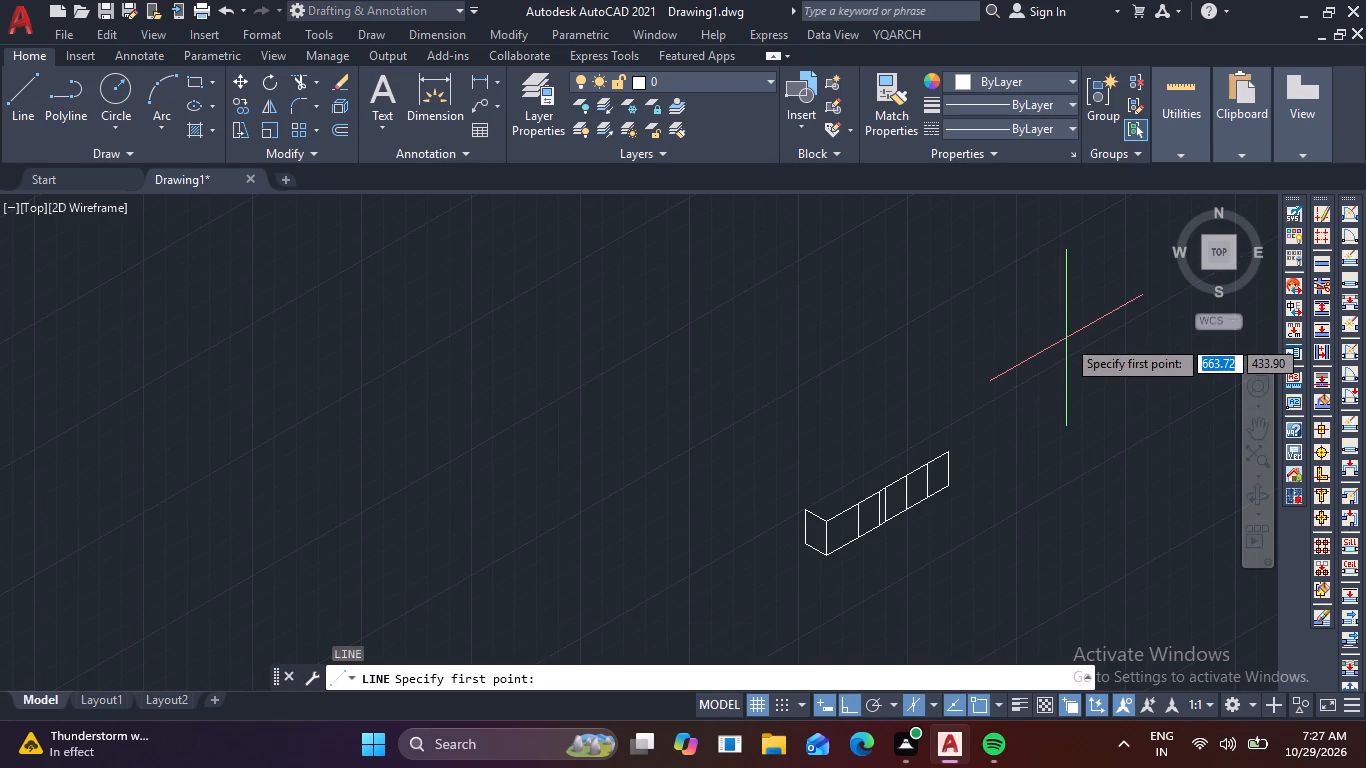
scroll(847, 526, "up", 4)
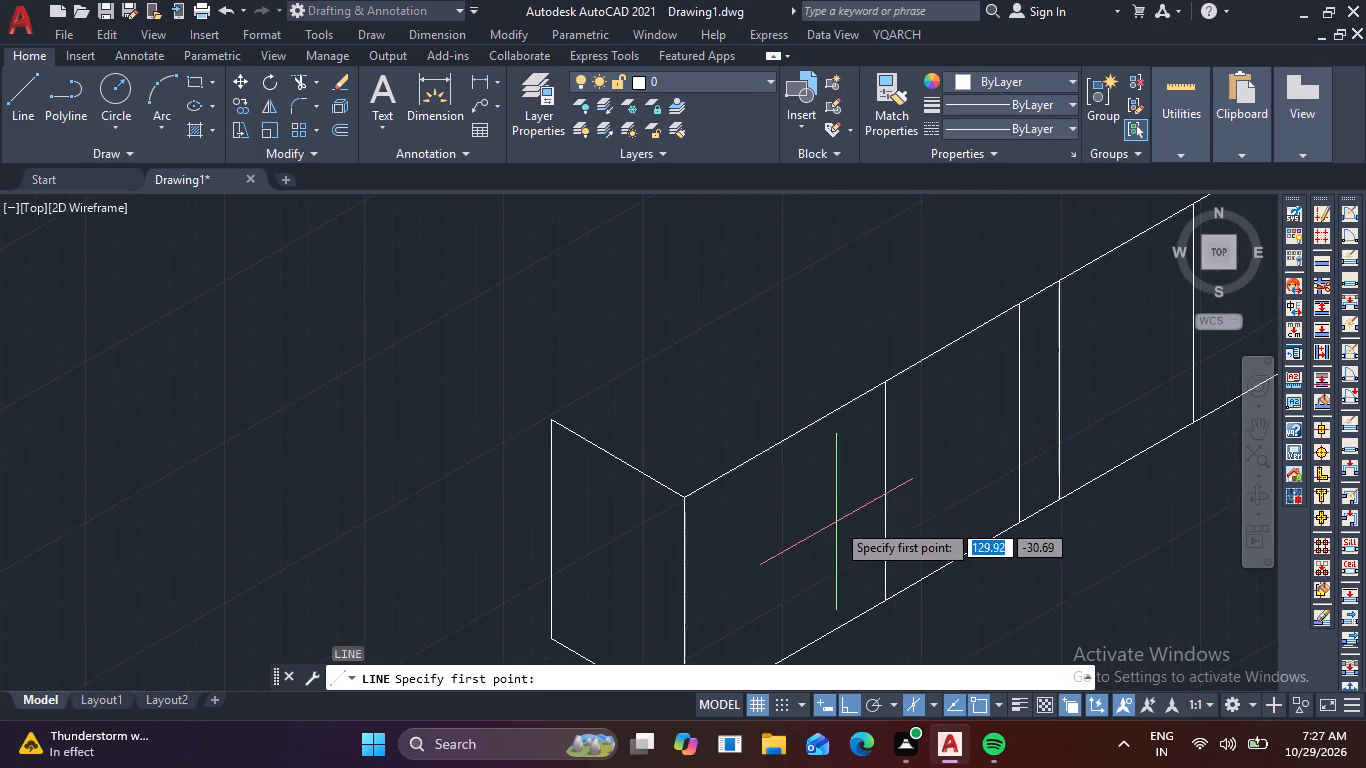
left_click(550, 418)
scroll(934, 285, "down", 2)
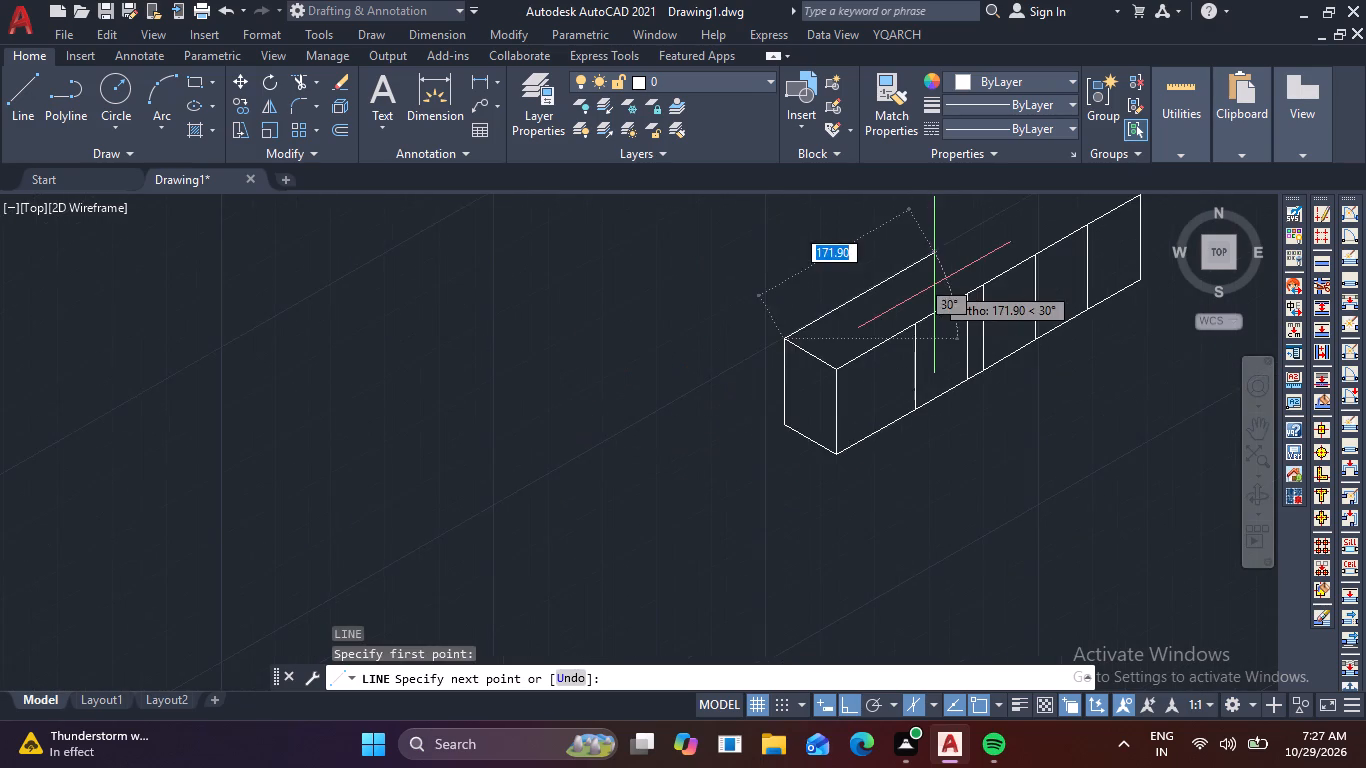
middle_click_drag(925, 288, 743, 427)
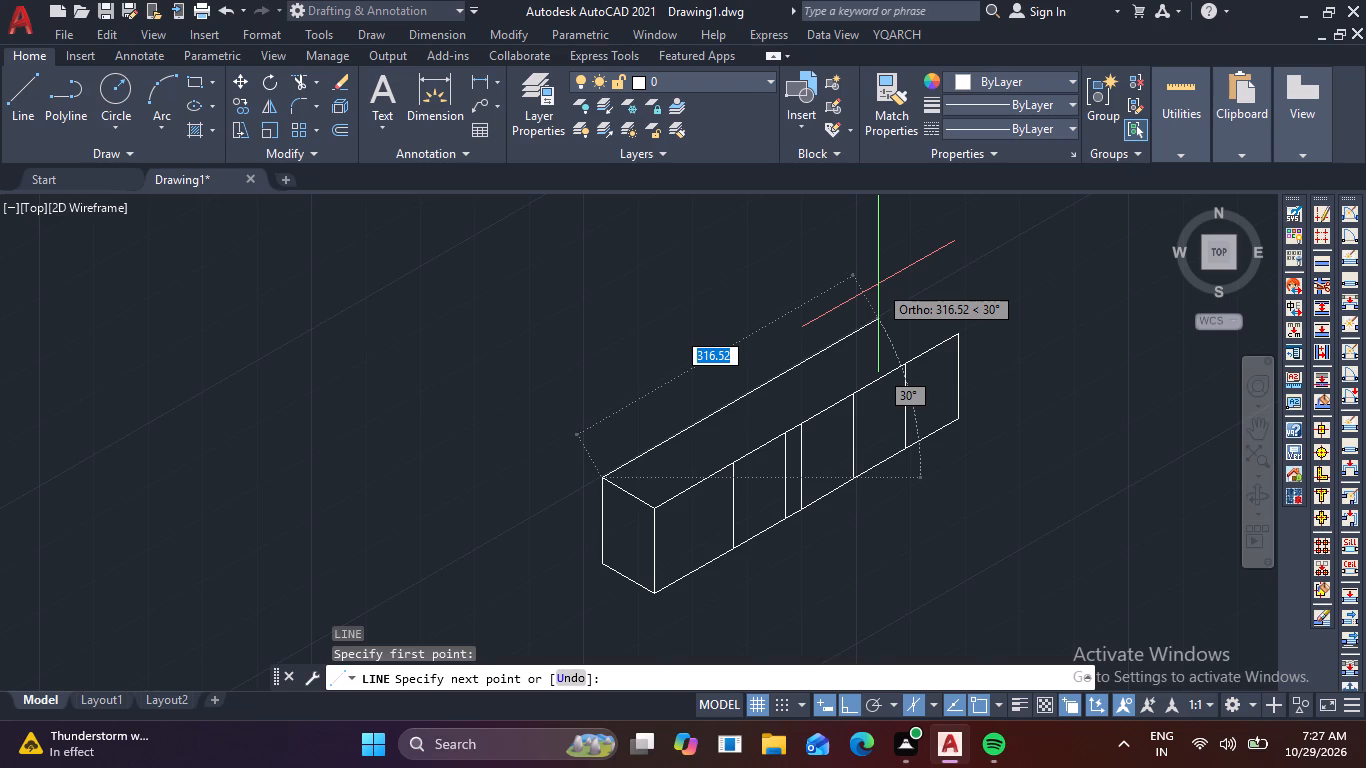
key("3")
key("6")
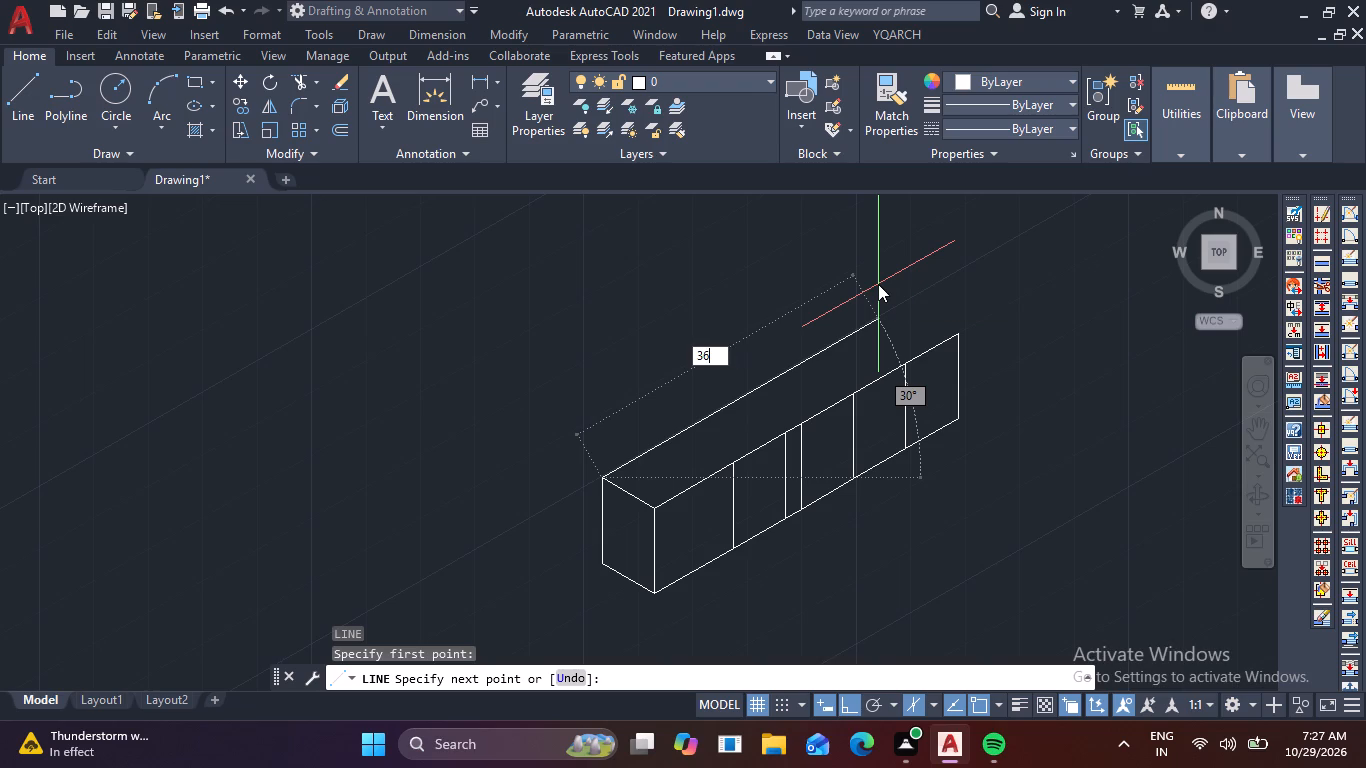
key("4")
key("Return")
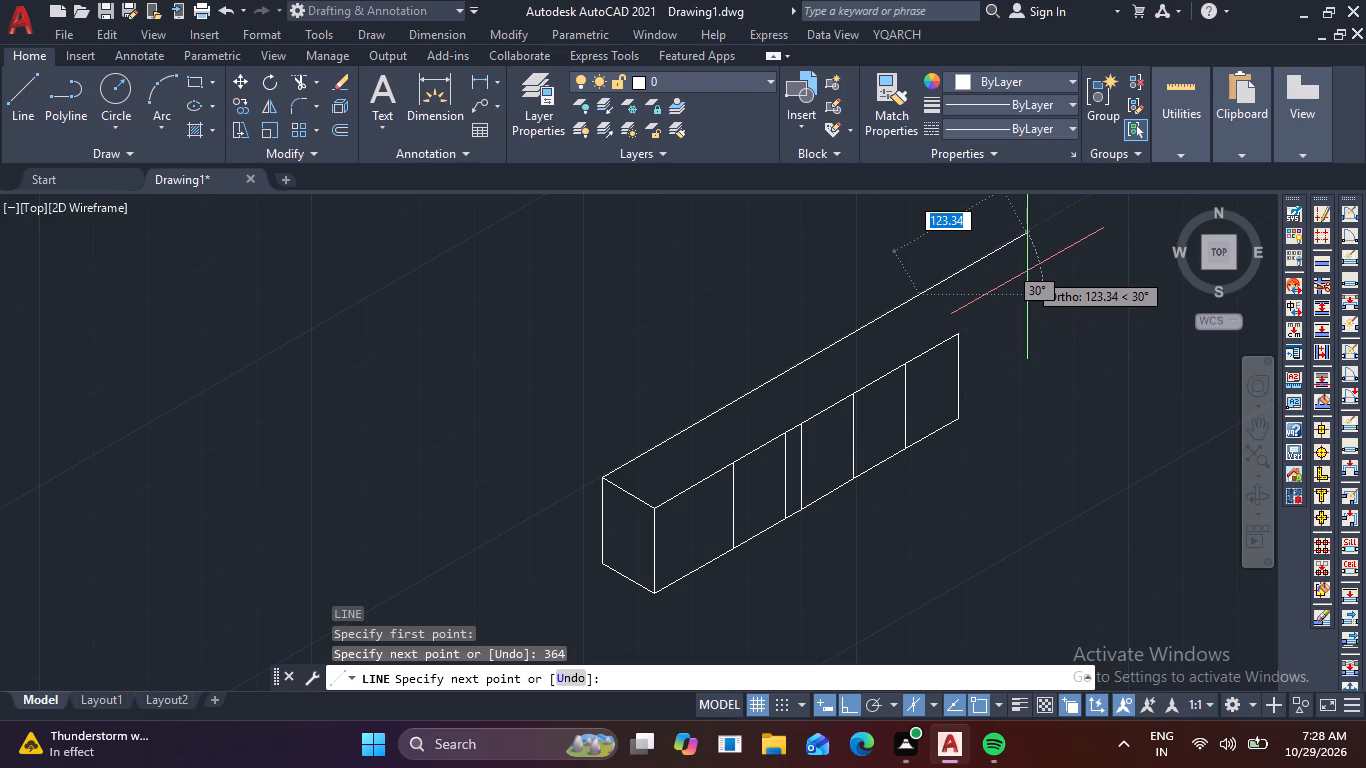
Switch to the left isoplane and draw the far end's top edge along 330° from the back edge, slightly beyond the front top edge's line.
scroll(1021, 265, "up", 4)
scroll(966, 262, "down", 3)
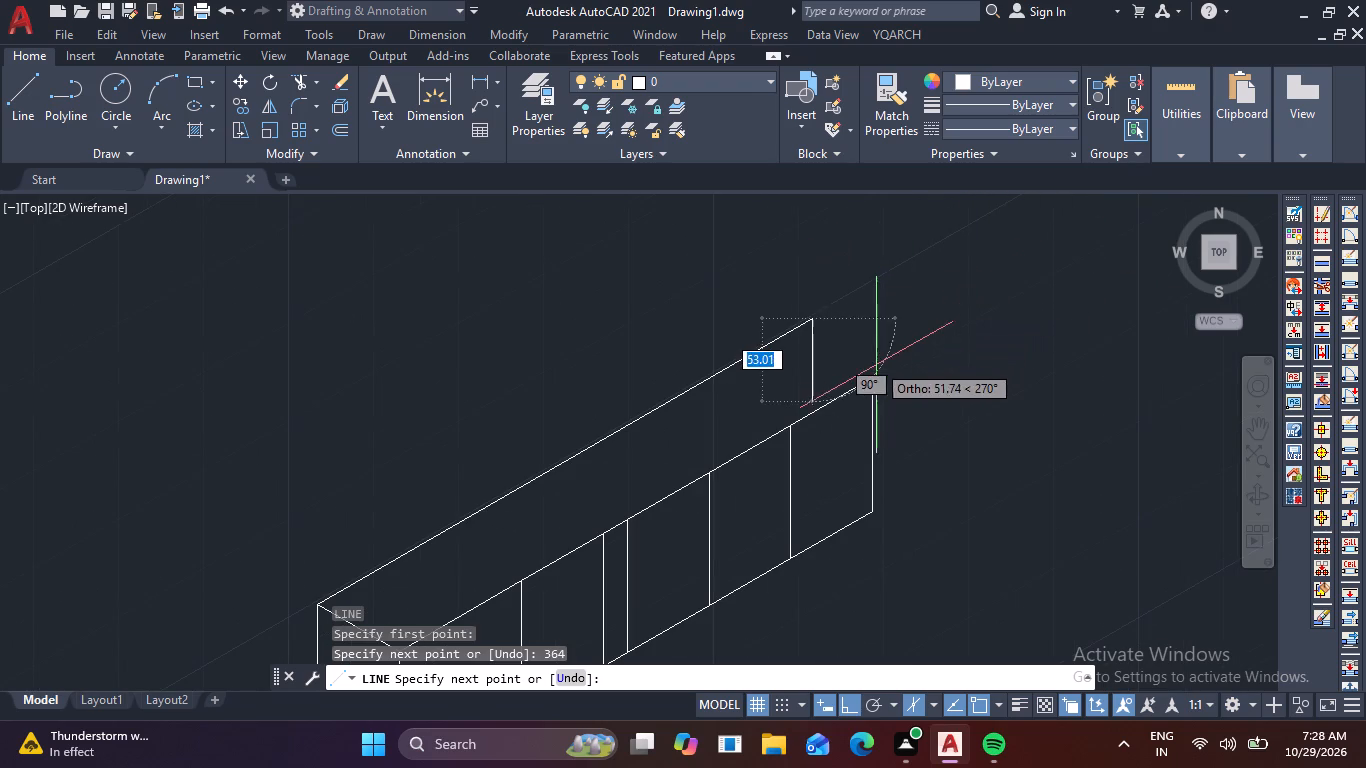
scroll(874, 366, "up", 4)
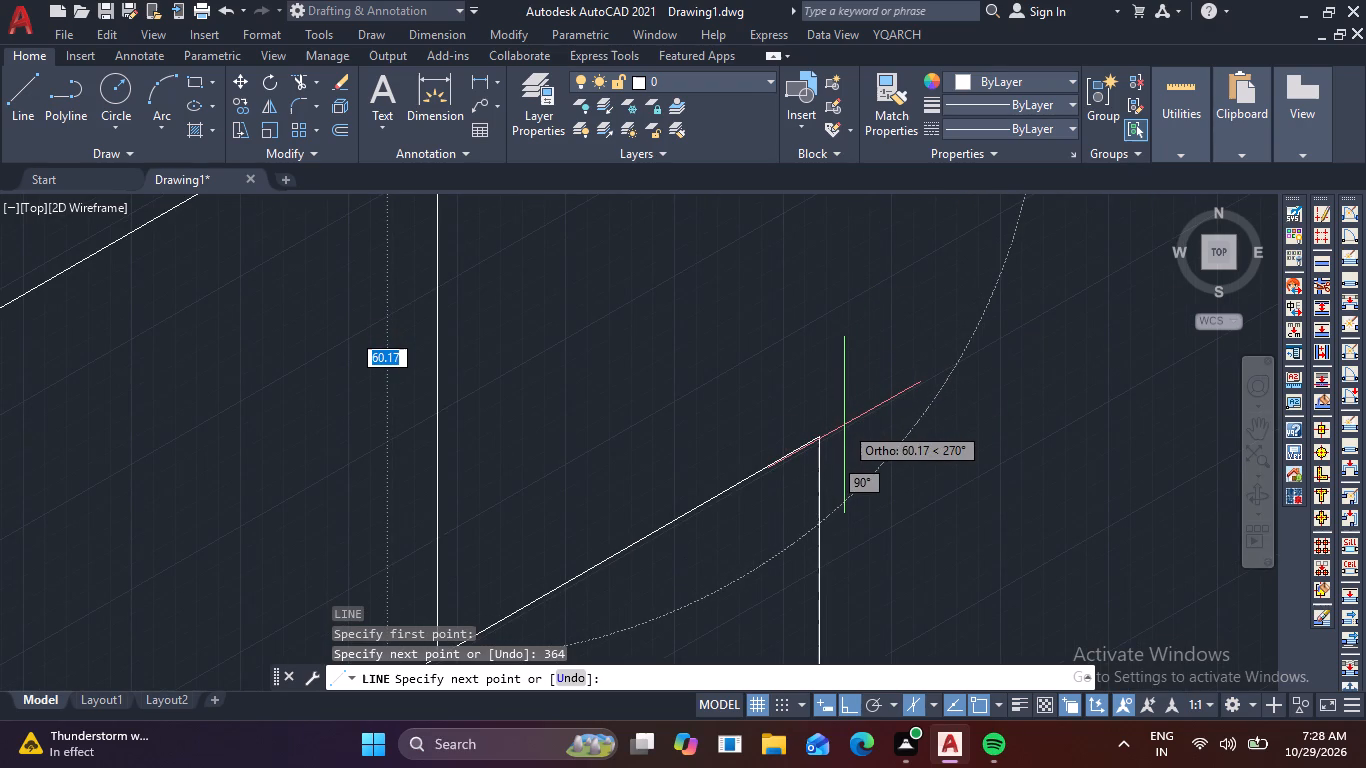
key("F5")
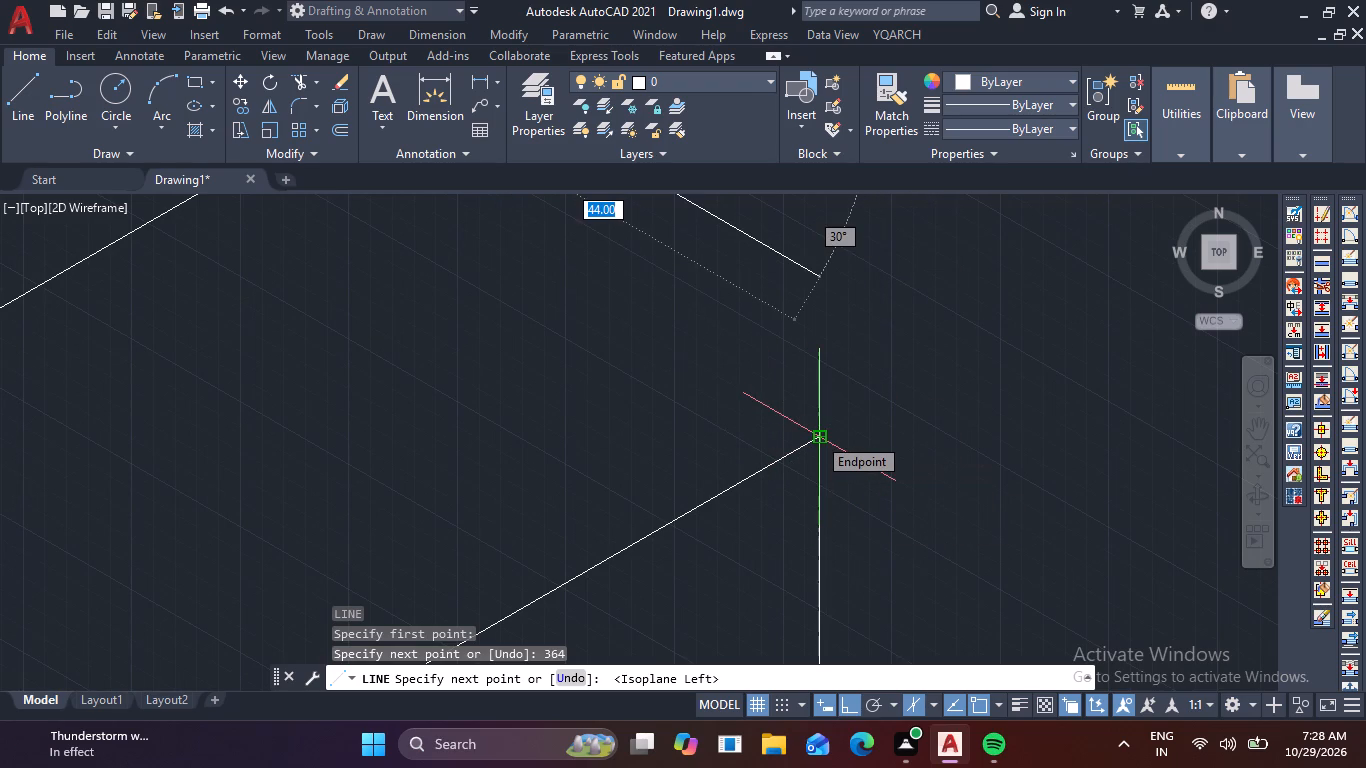
scroll(927, 345, "down", 2)
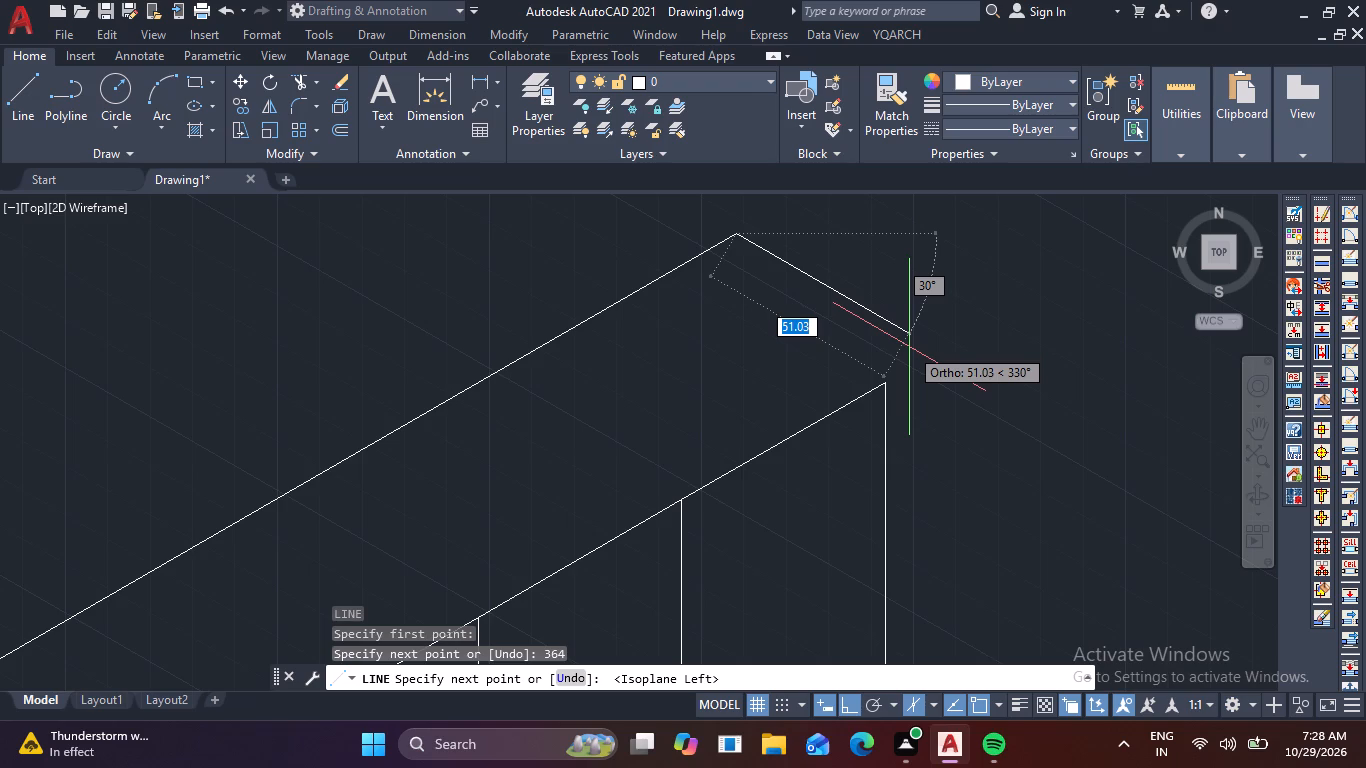
scroll(927, 358, "down", 3)
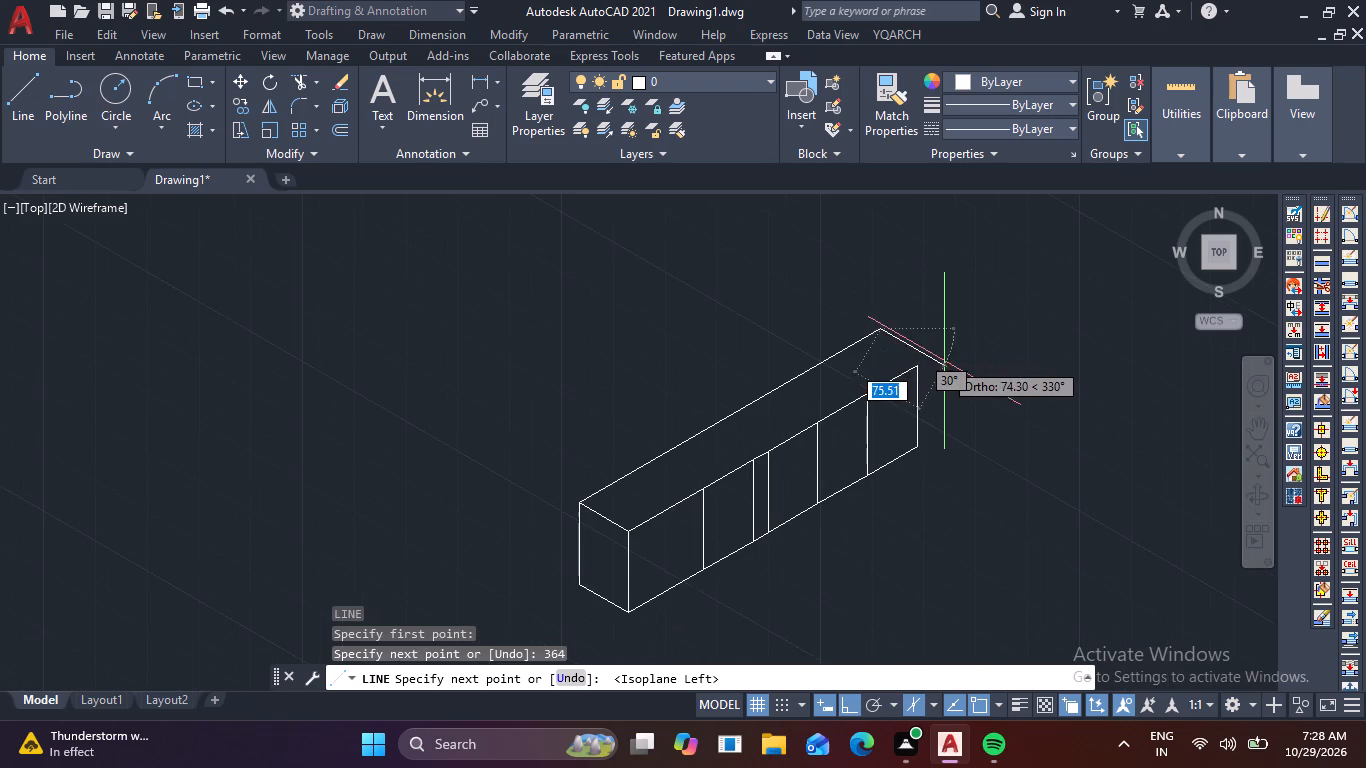
scroll(909, 358, "up", 5)
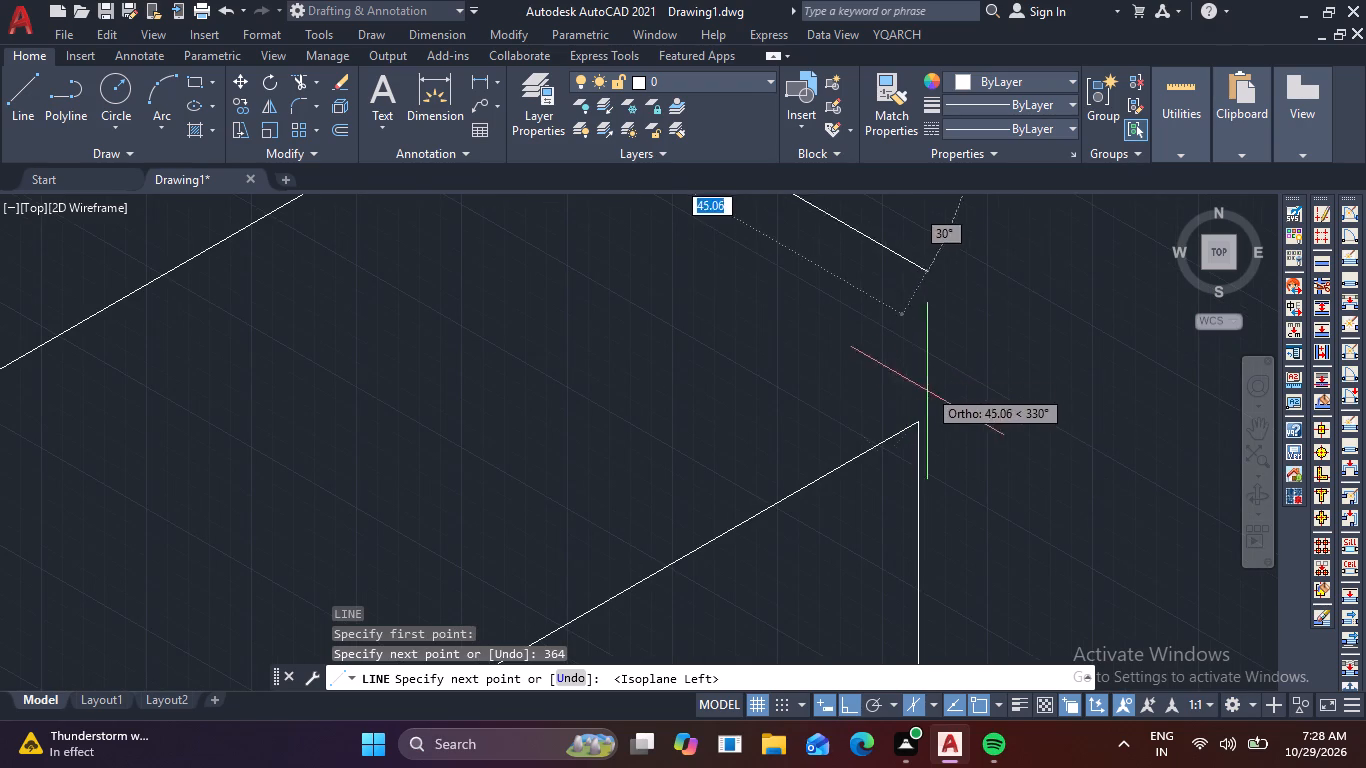
left_click(914, 424)
scroll(1050, 418, "down", 2)
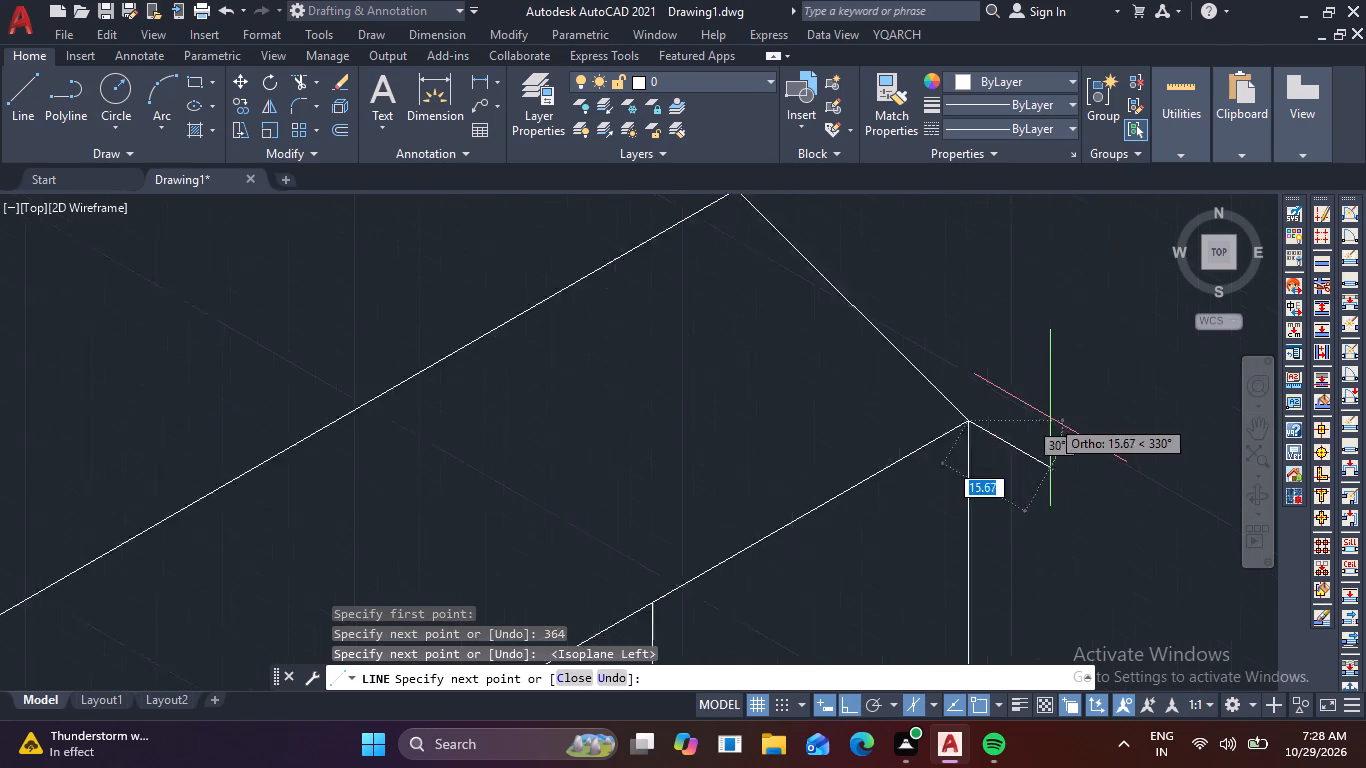
scroll(1050, 418, "down", 3)
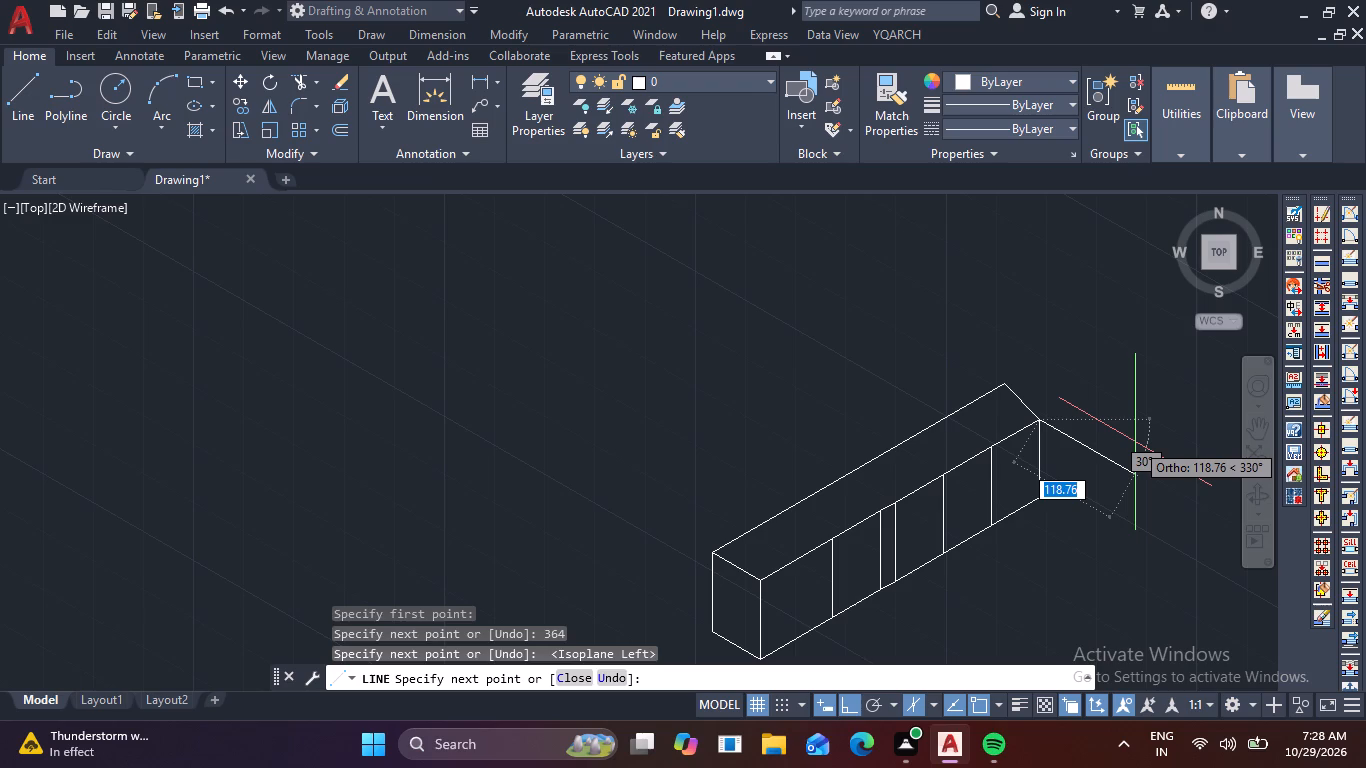
key("ctrl+z")
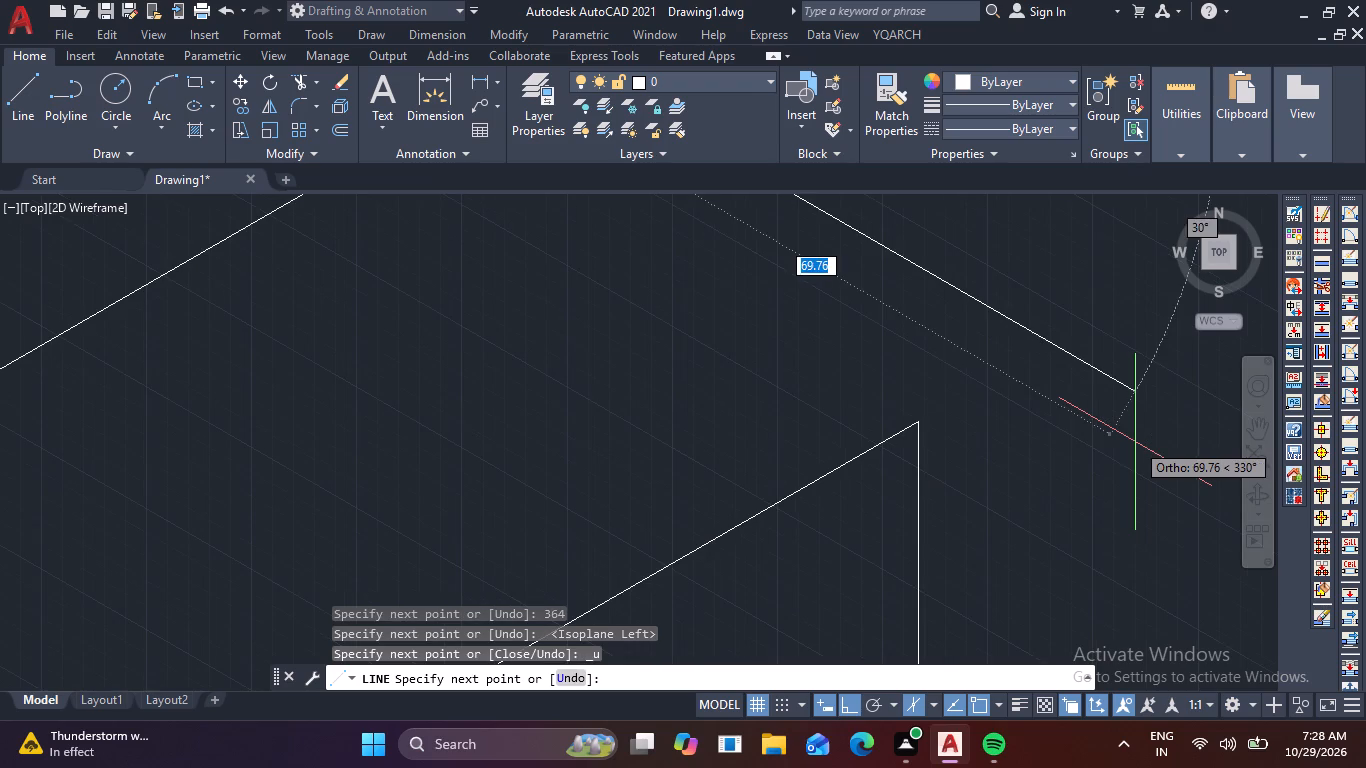
left_click(1054, 367)
key("Escape")
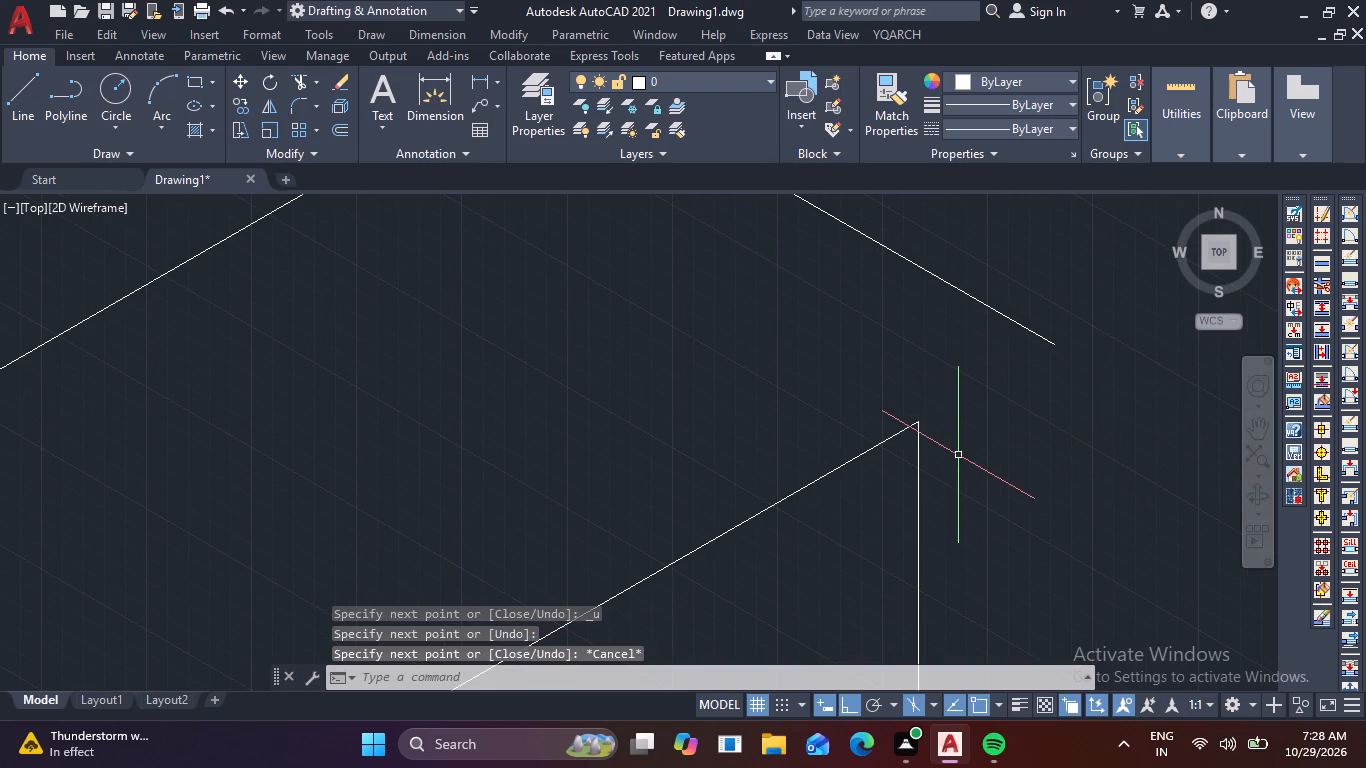
Extend the front top edge to meet the far end's top edge, and trim the short overhang beyond their corner.
key("e")
type("x")
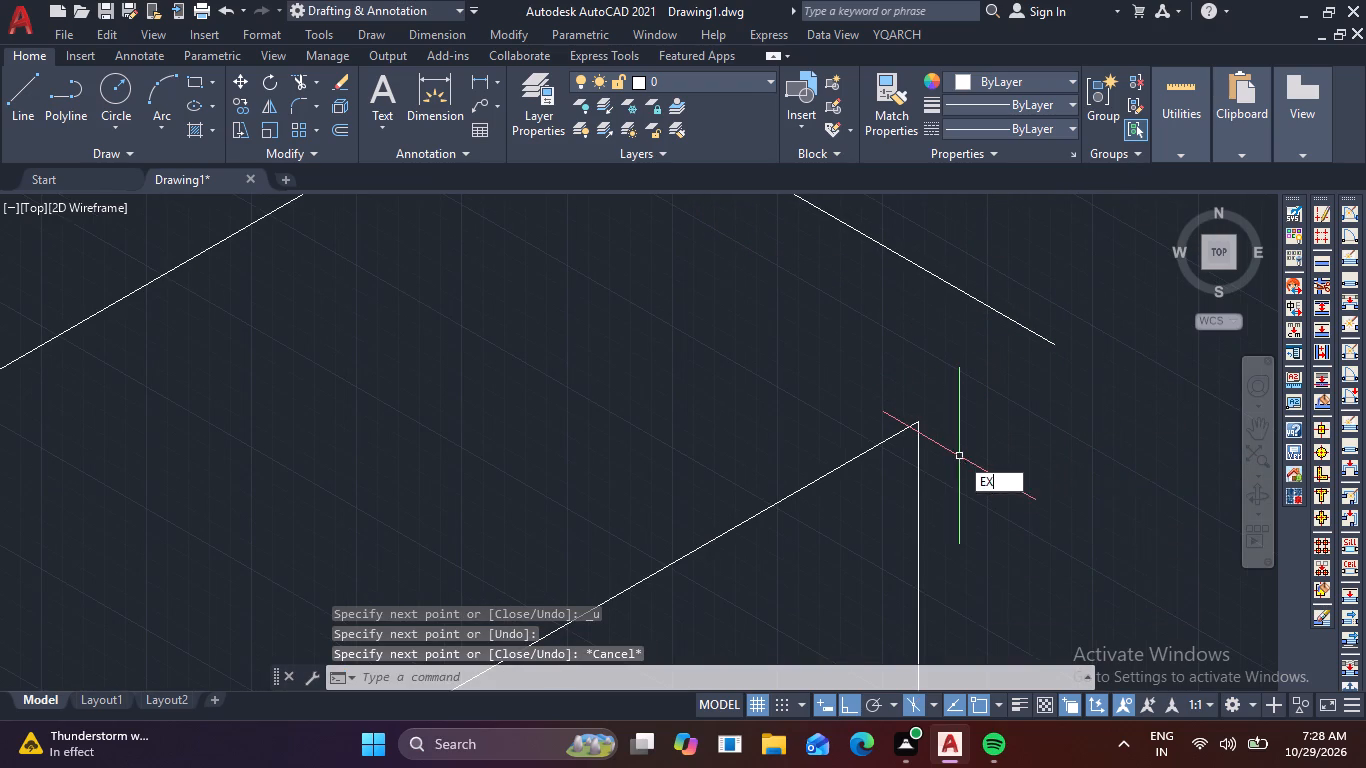
key("space")
left_click(895, 435)
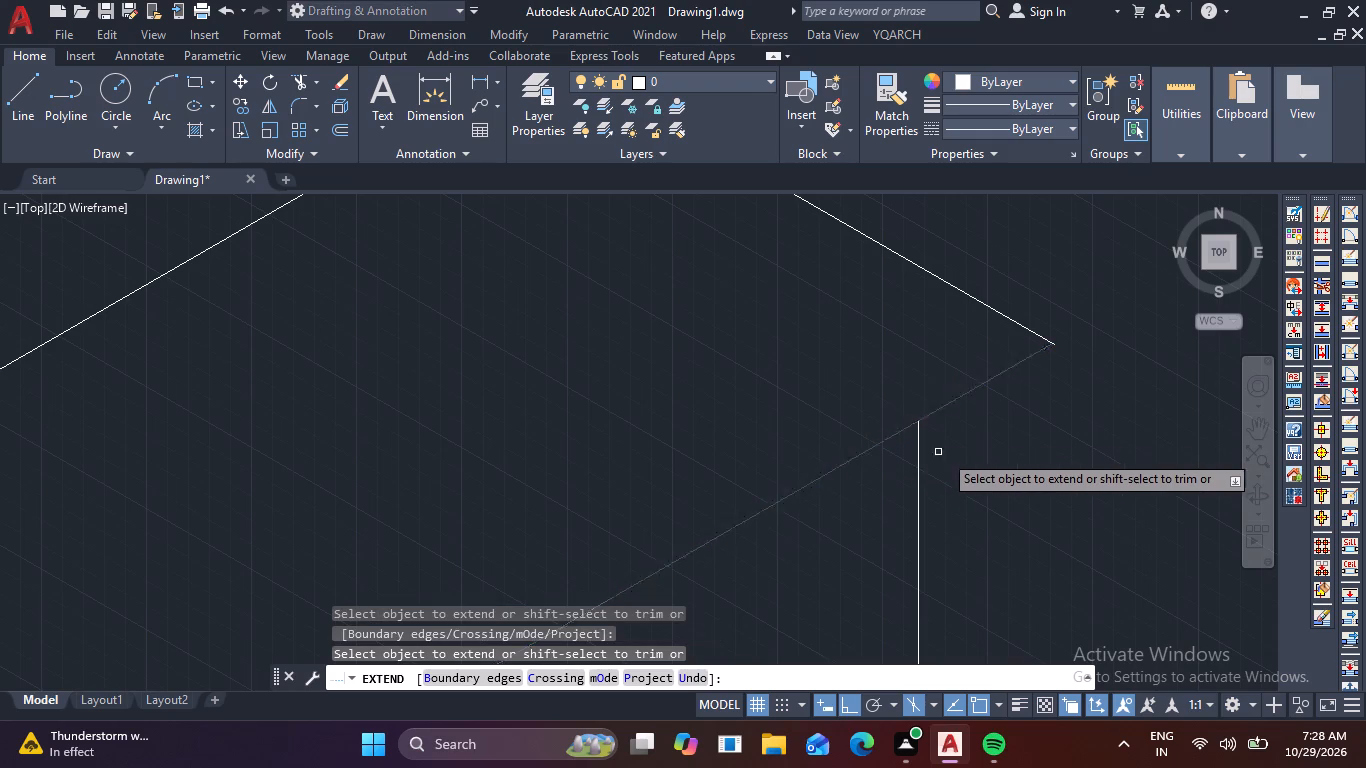
scroll(1089, 347, "up", 5)
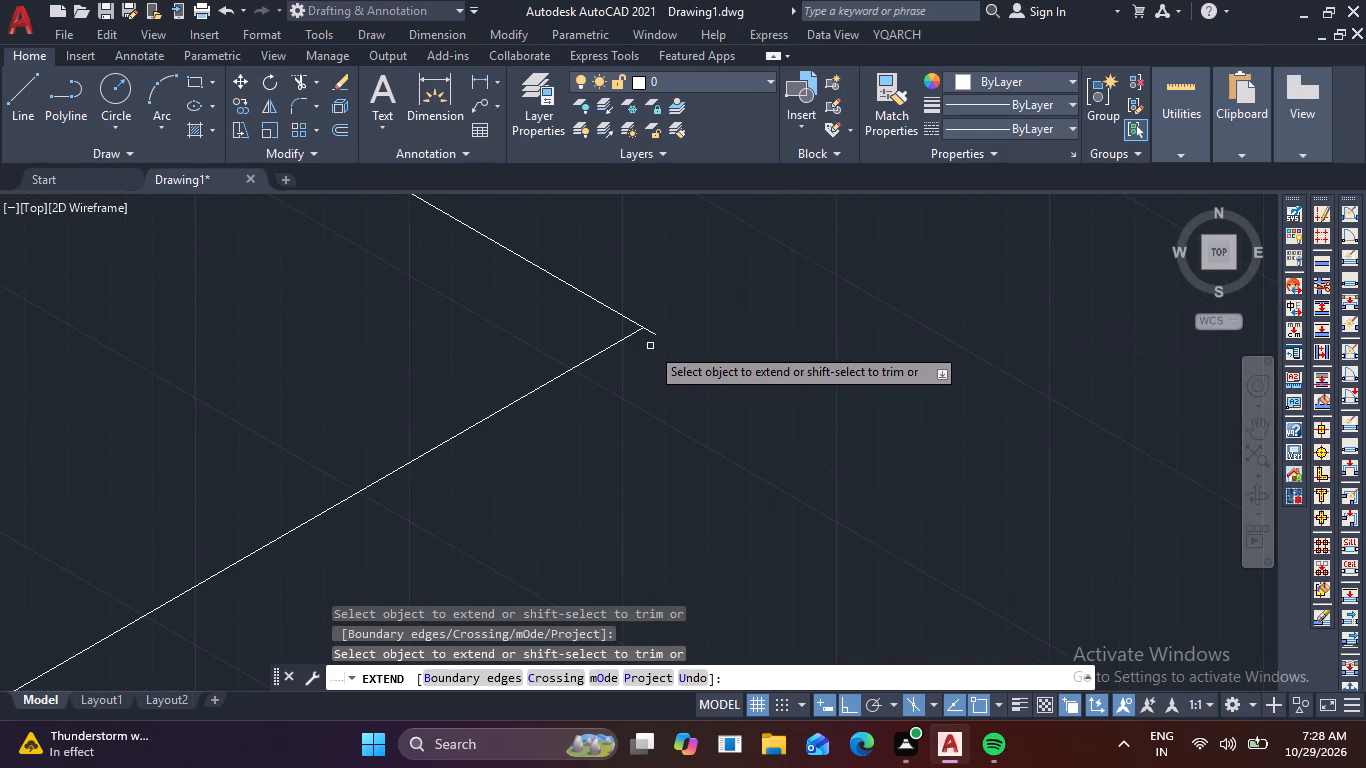
left_click(652, 332, "shift")
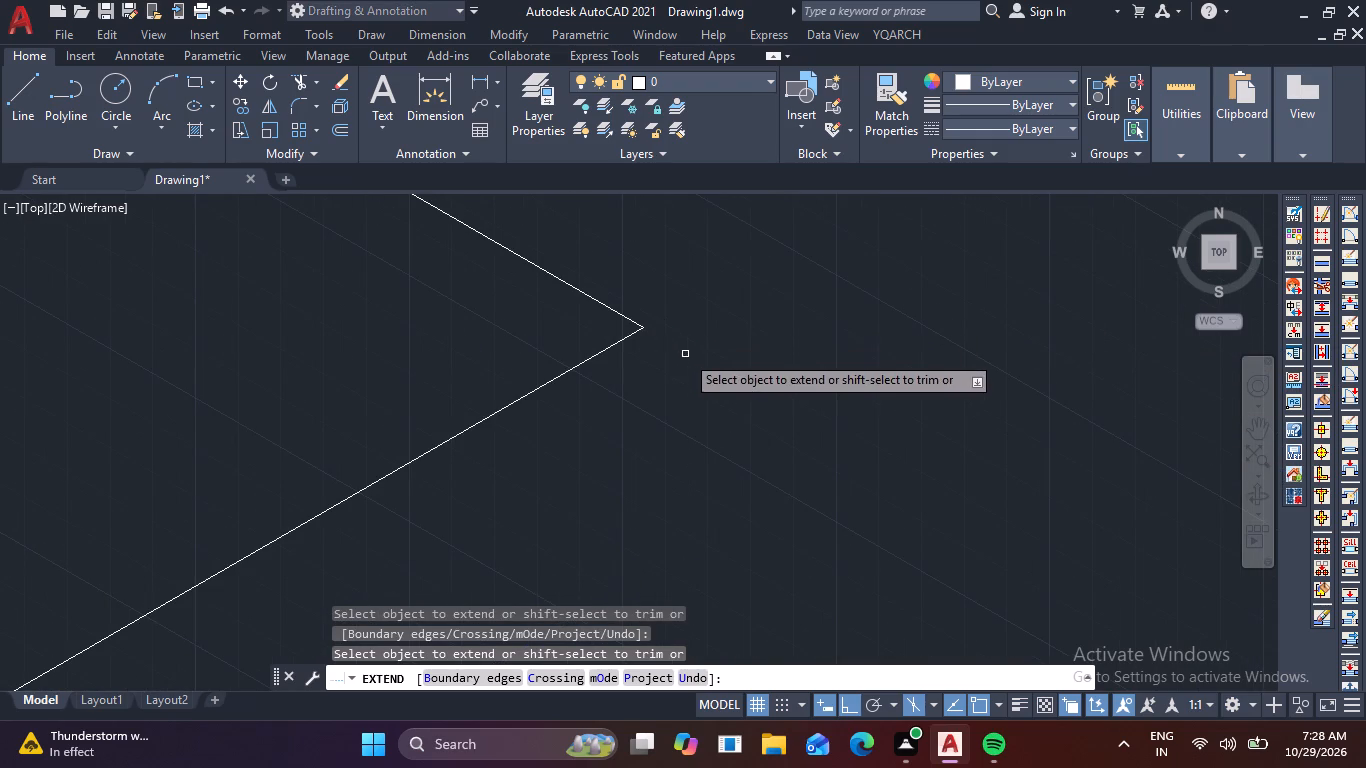
scroll(767, 380, "down", 11)
key("Escape")
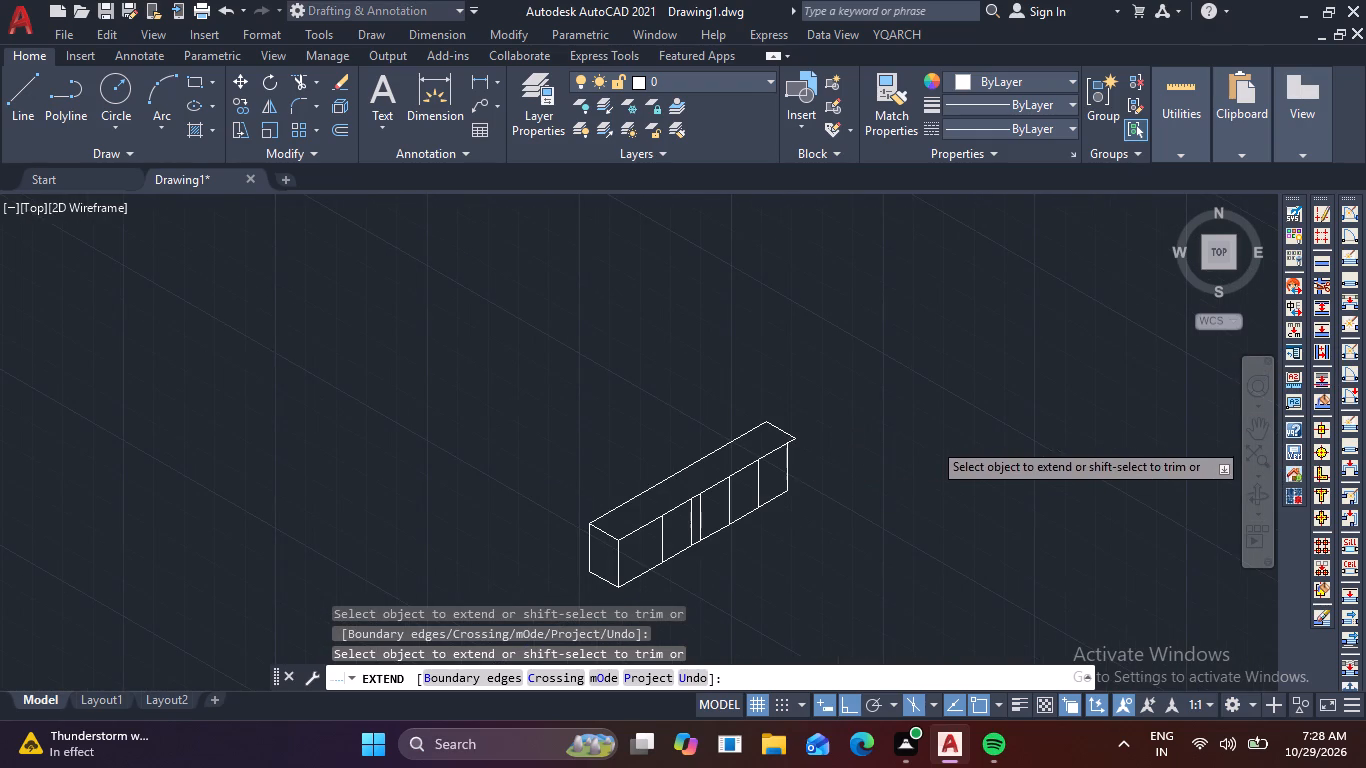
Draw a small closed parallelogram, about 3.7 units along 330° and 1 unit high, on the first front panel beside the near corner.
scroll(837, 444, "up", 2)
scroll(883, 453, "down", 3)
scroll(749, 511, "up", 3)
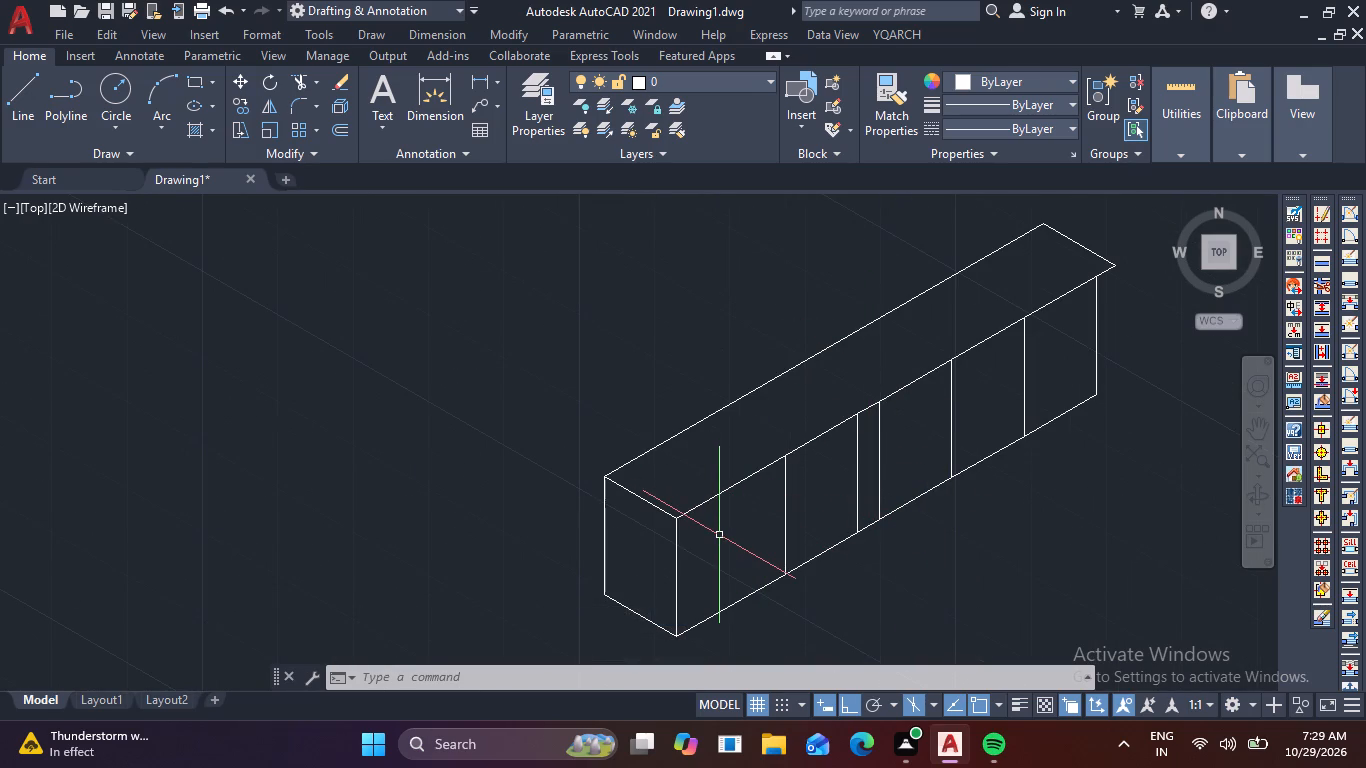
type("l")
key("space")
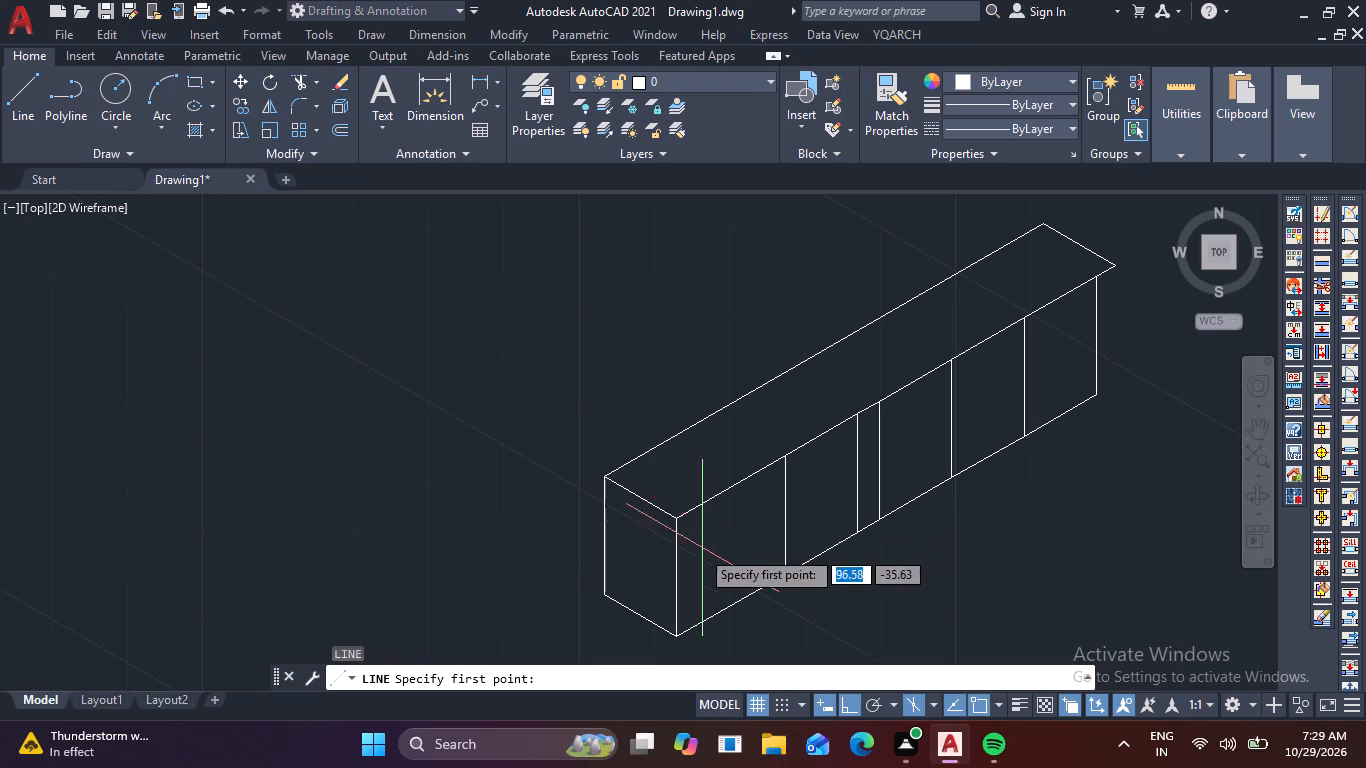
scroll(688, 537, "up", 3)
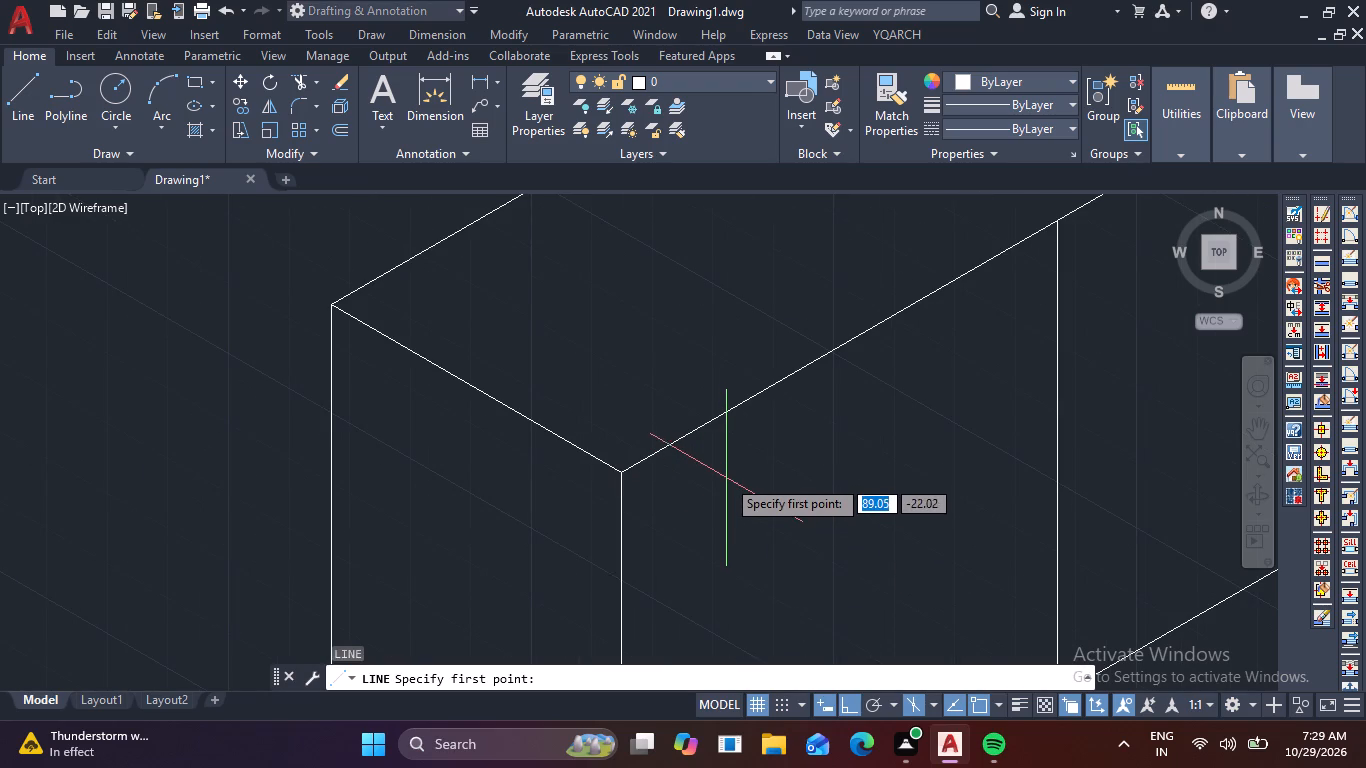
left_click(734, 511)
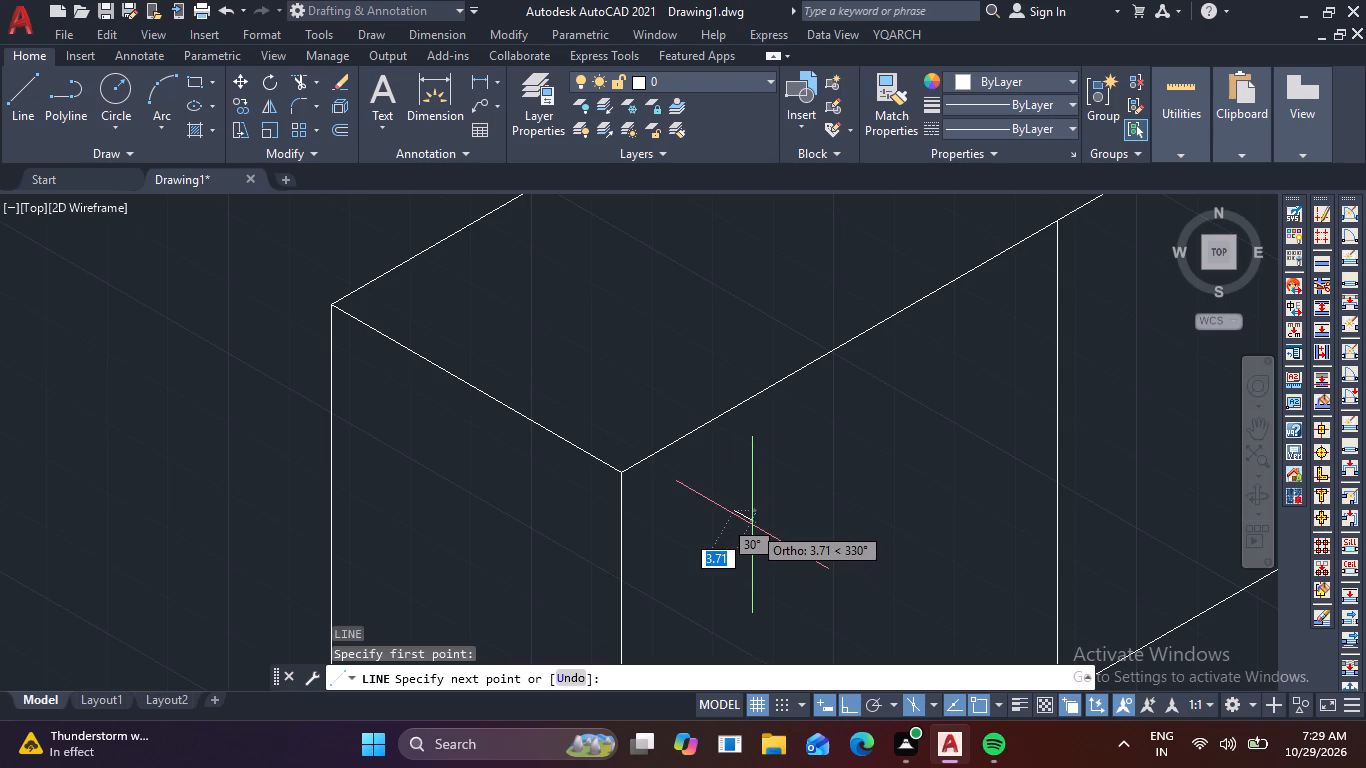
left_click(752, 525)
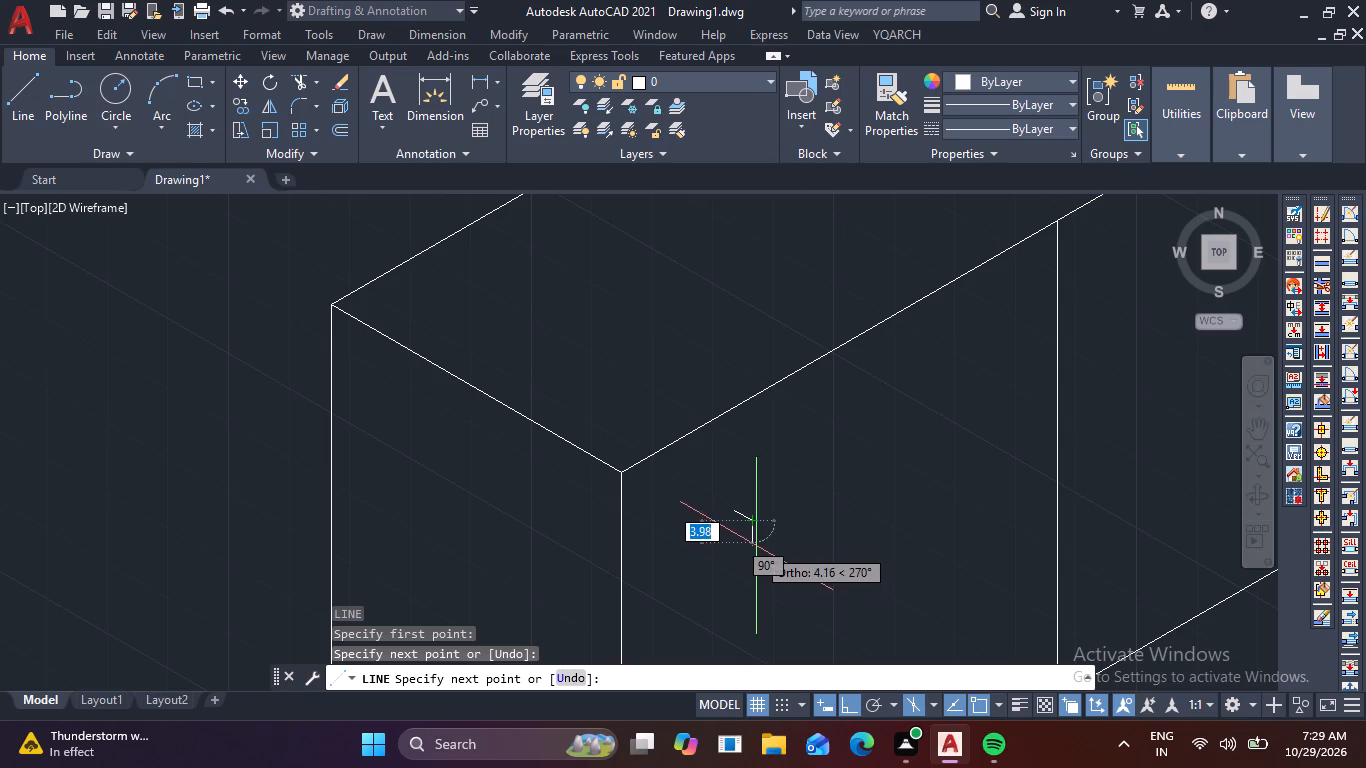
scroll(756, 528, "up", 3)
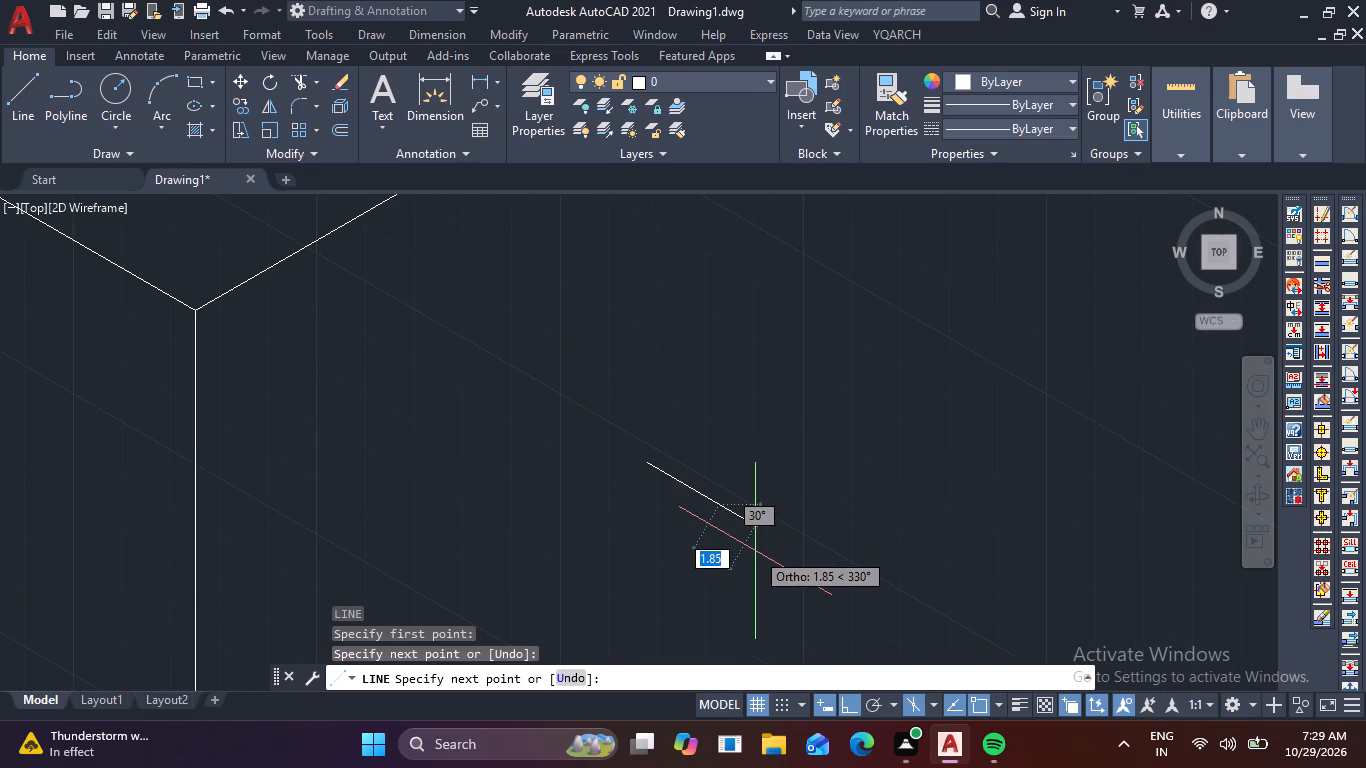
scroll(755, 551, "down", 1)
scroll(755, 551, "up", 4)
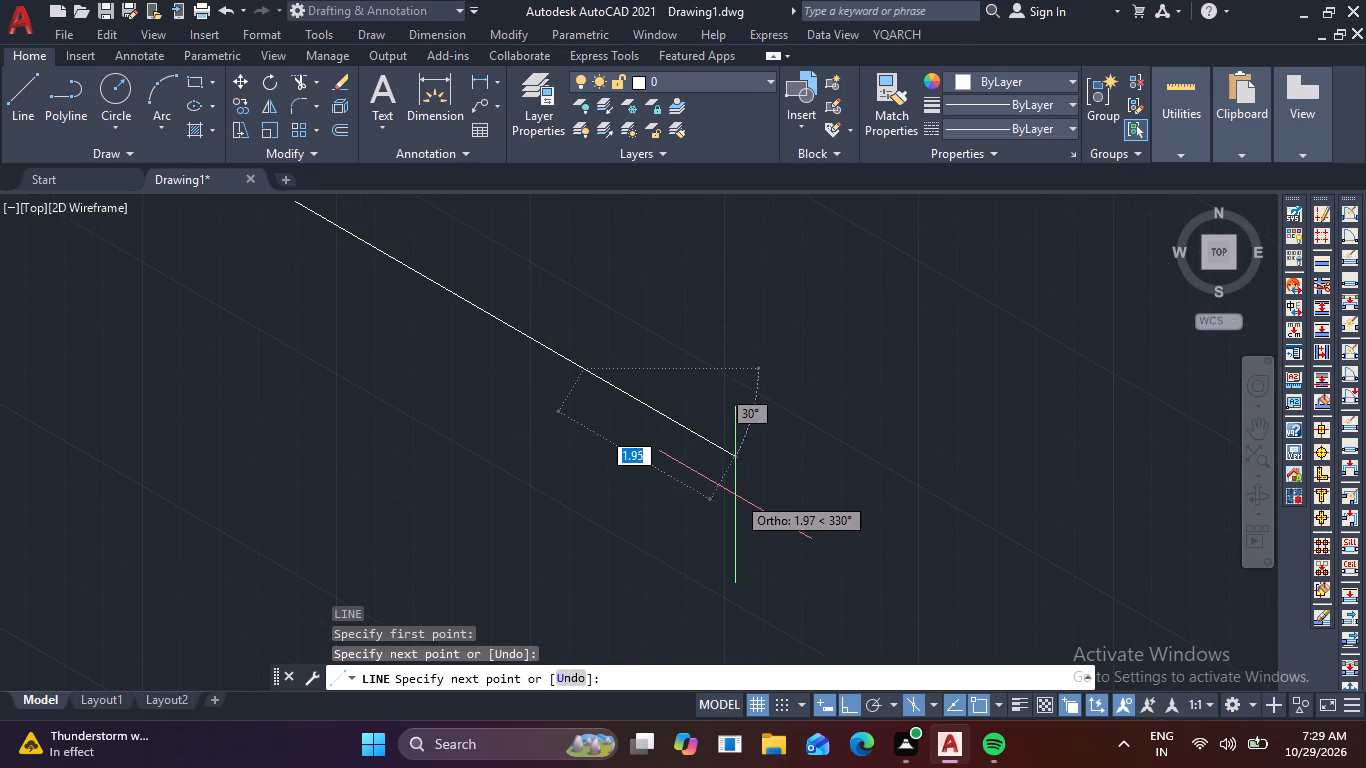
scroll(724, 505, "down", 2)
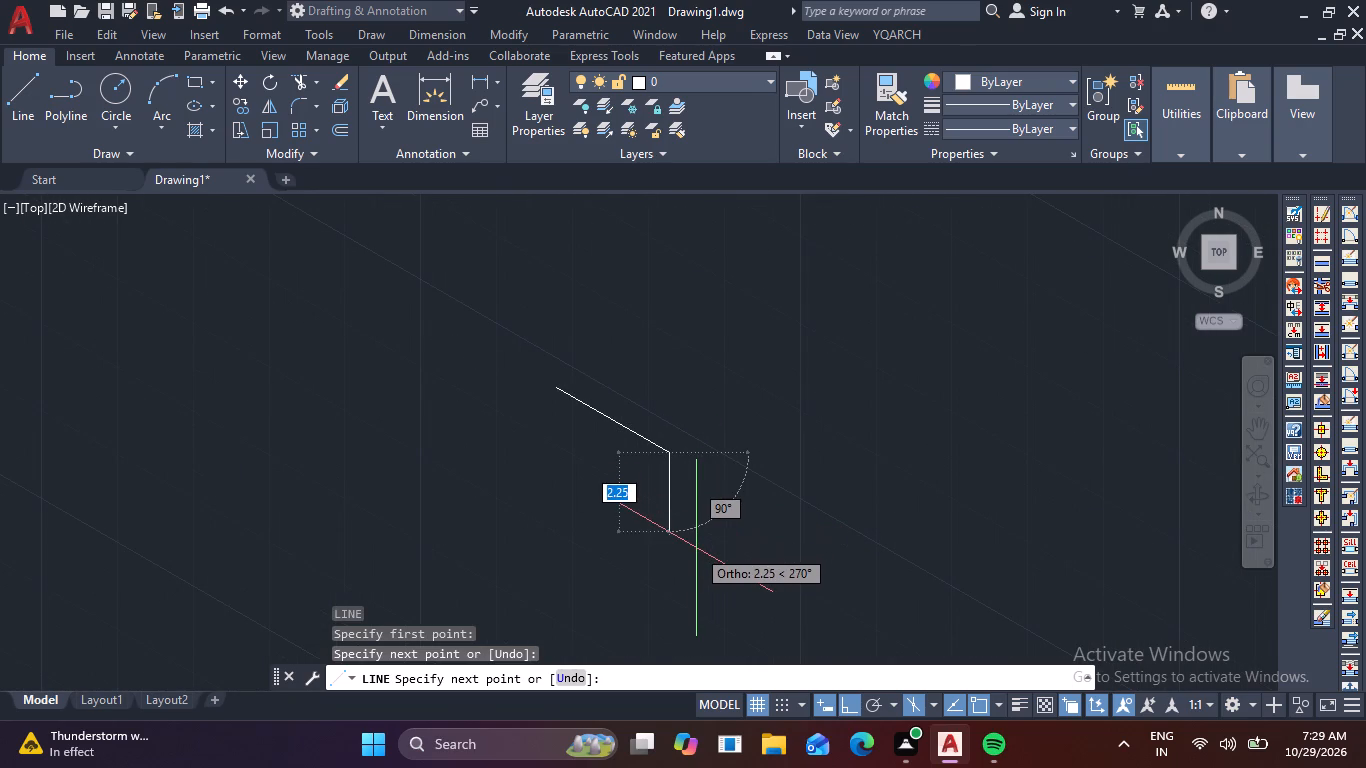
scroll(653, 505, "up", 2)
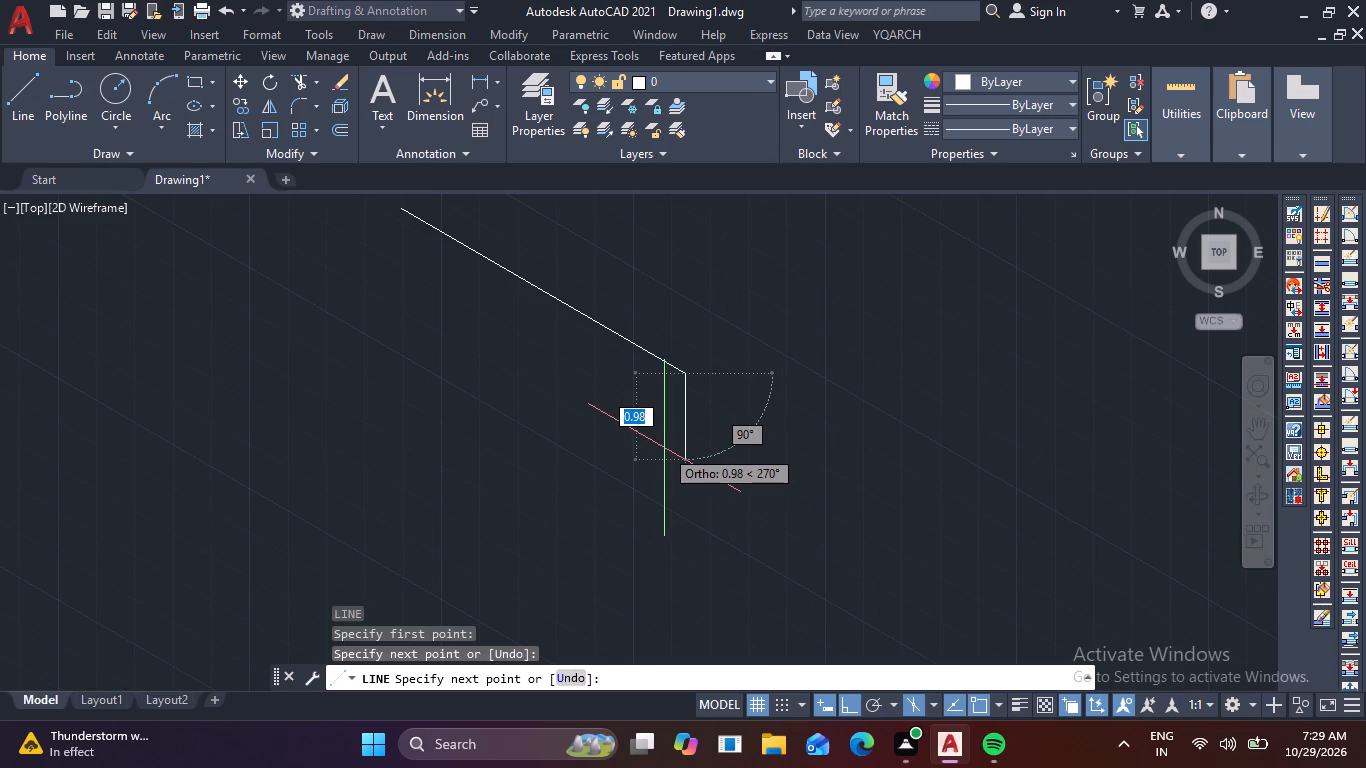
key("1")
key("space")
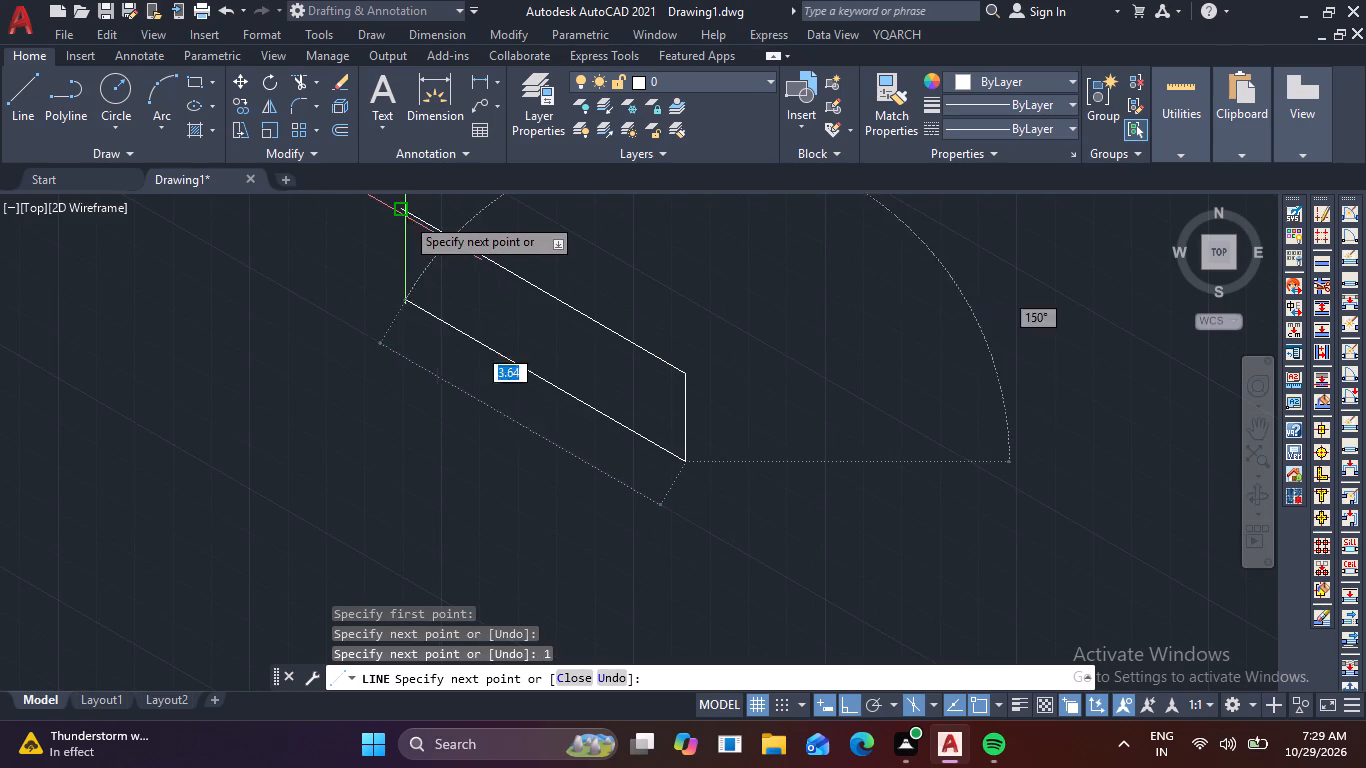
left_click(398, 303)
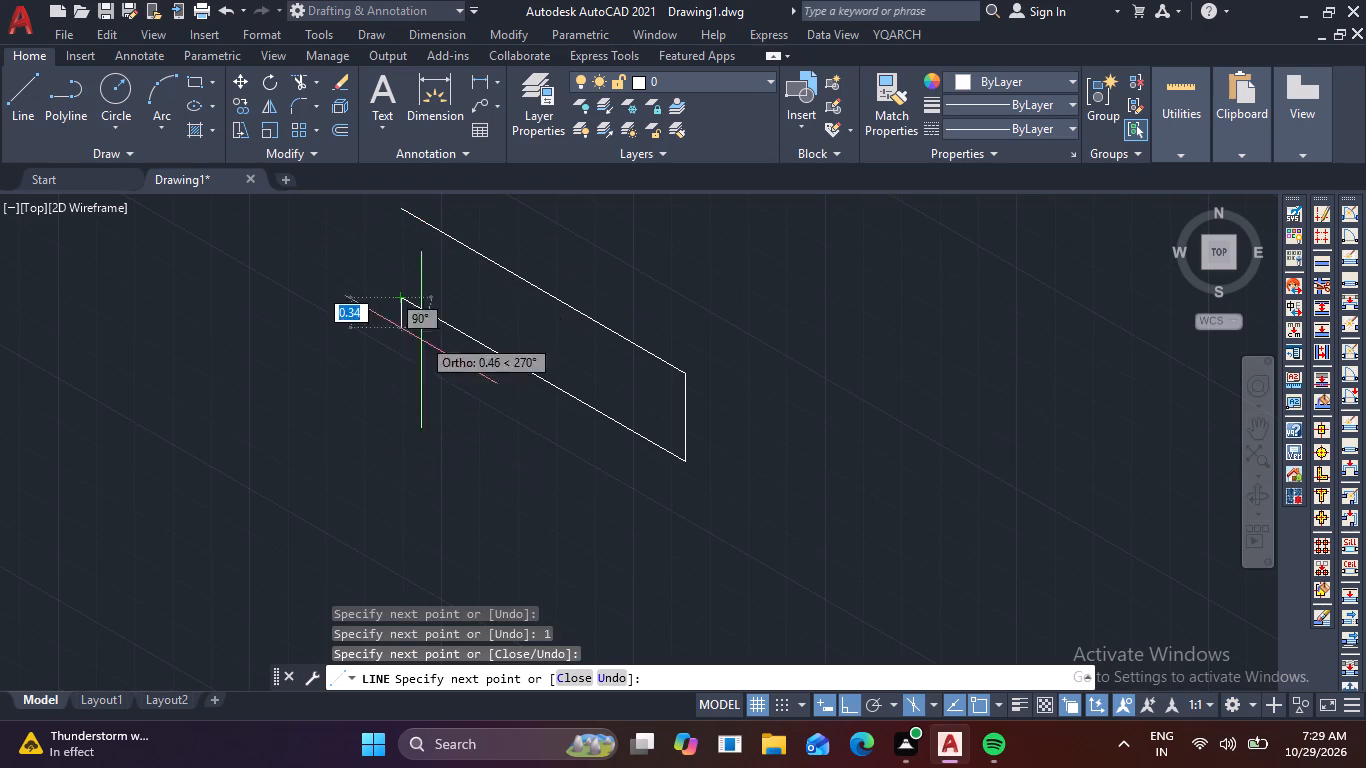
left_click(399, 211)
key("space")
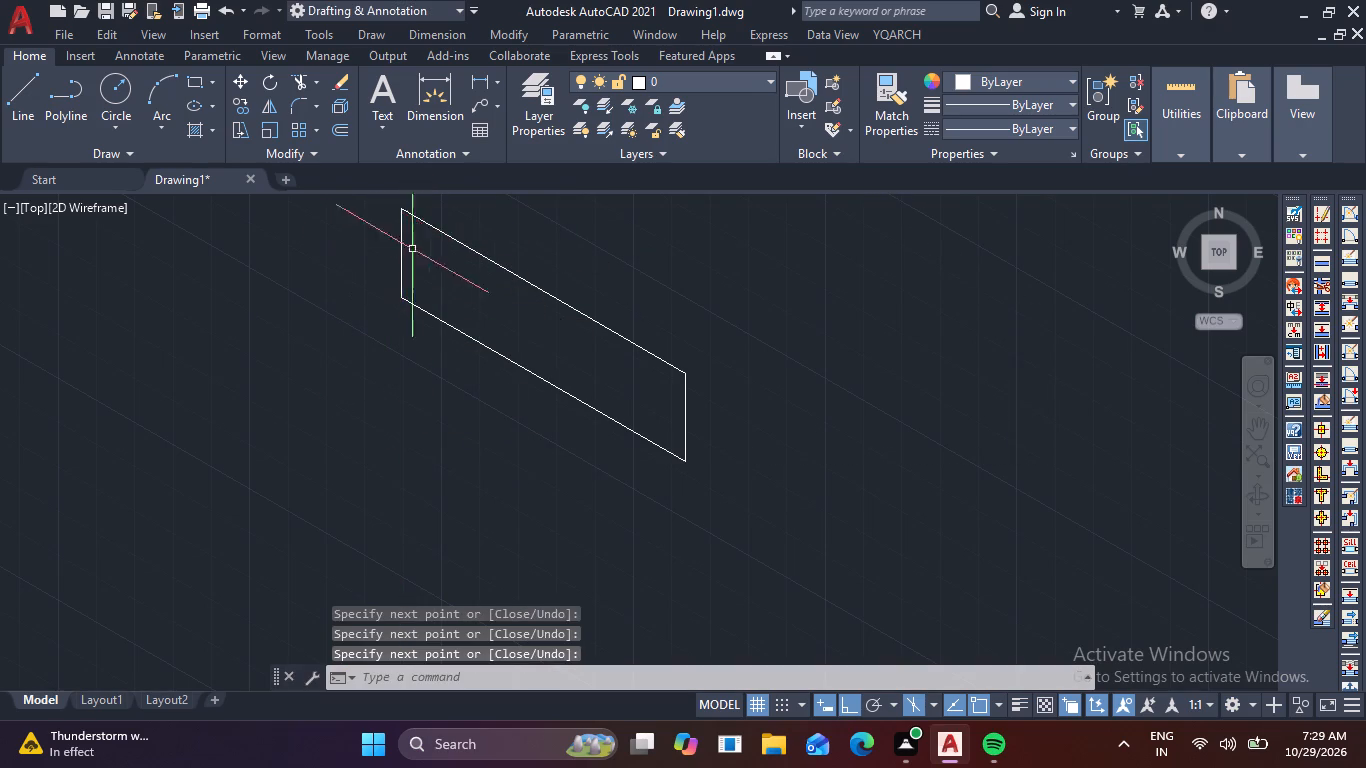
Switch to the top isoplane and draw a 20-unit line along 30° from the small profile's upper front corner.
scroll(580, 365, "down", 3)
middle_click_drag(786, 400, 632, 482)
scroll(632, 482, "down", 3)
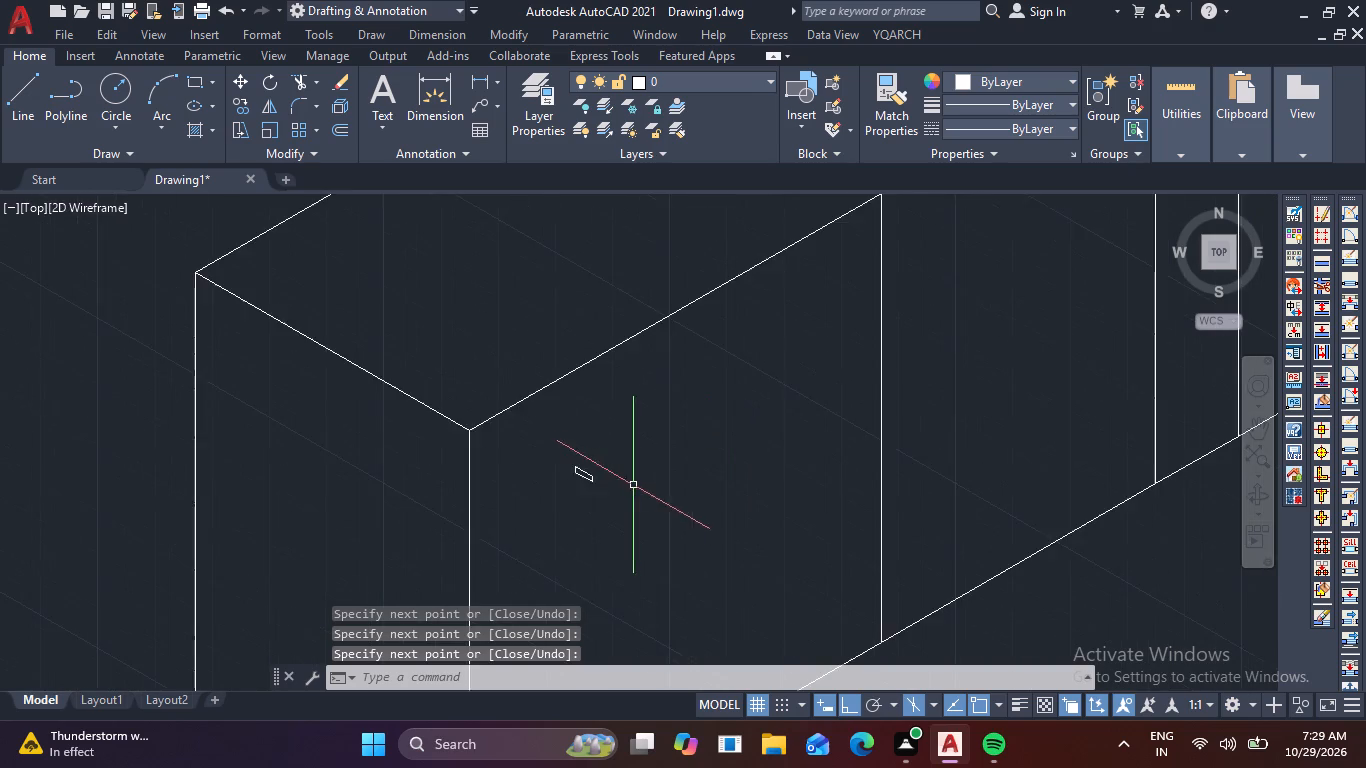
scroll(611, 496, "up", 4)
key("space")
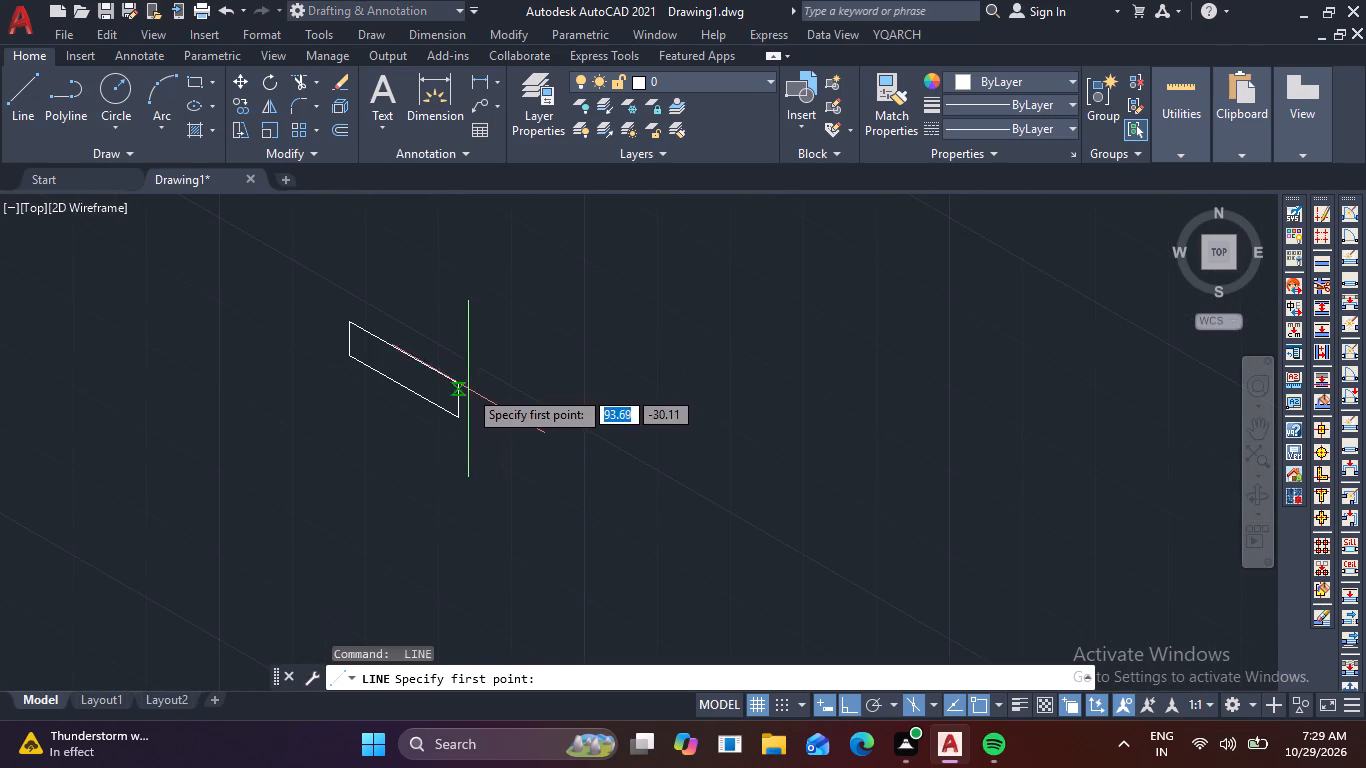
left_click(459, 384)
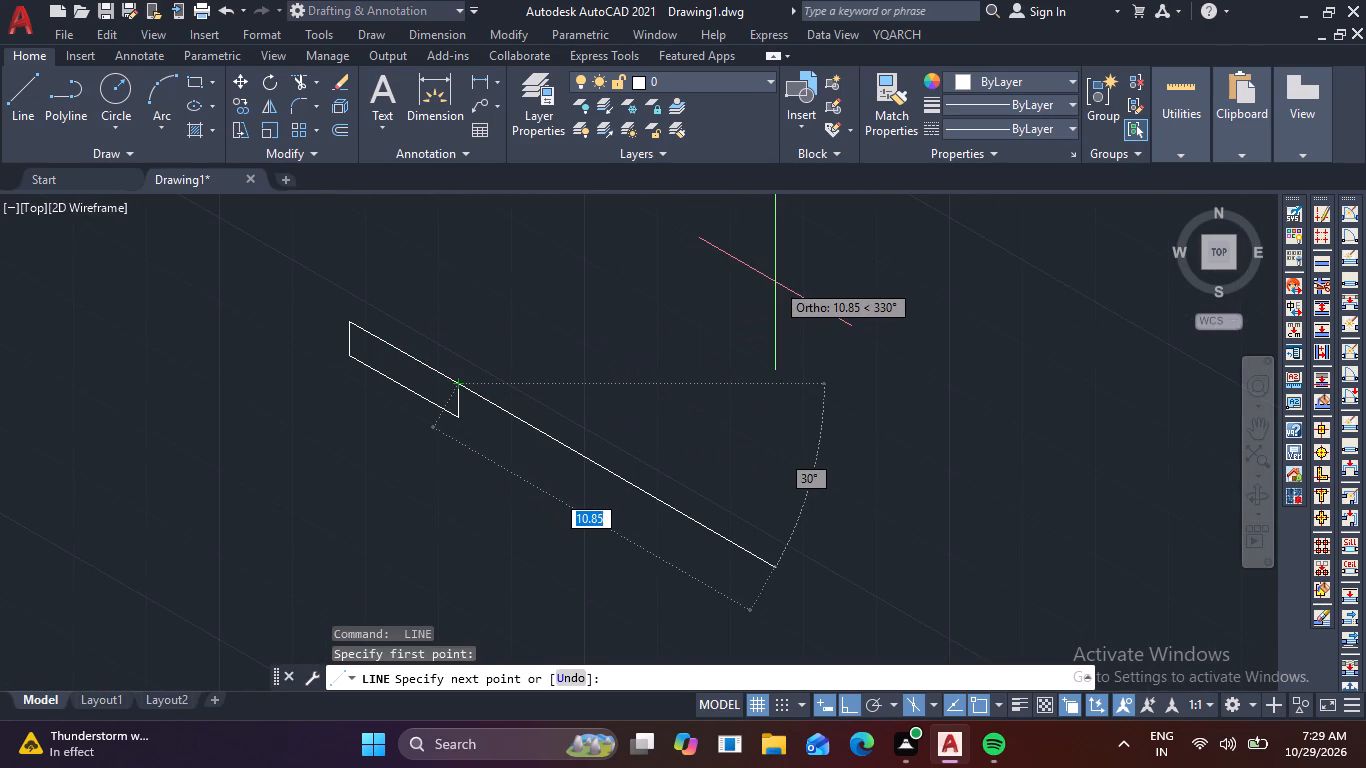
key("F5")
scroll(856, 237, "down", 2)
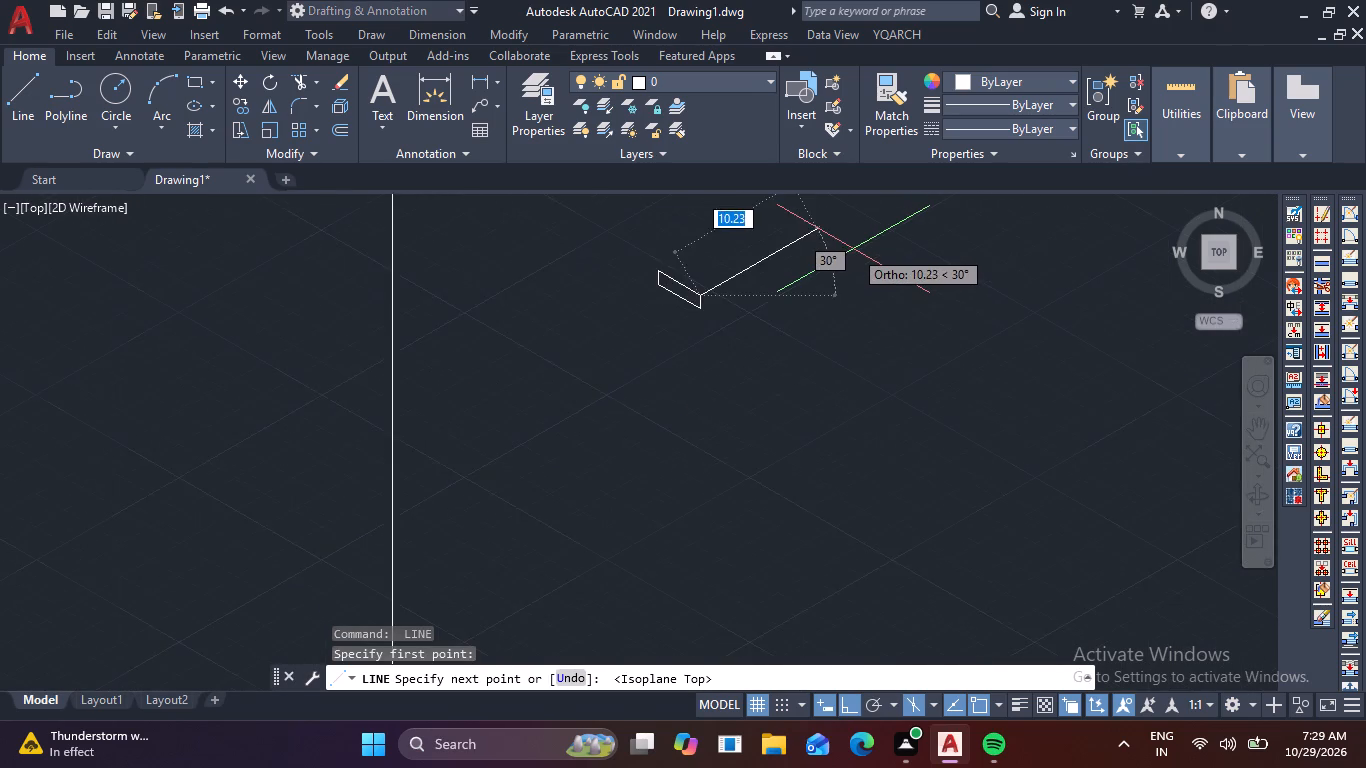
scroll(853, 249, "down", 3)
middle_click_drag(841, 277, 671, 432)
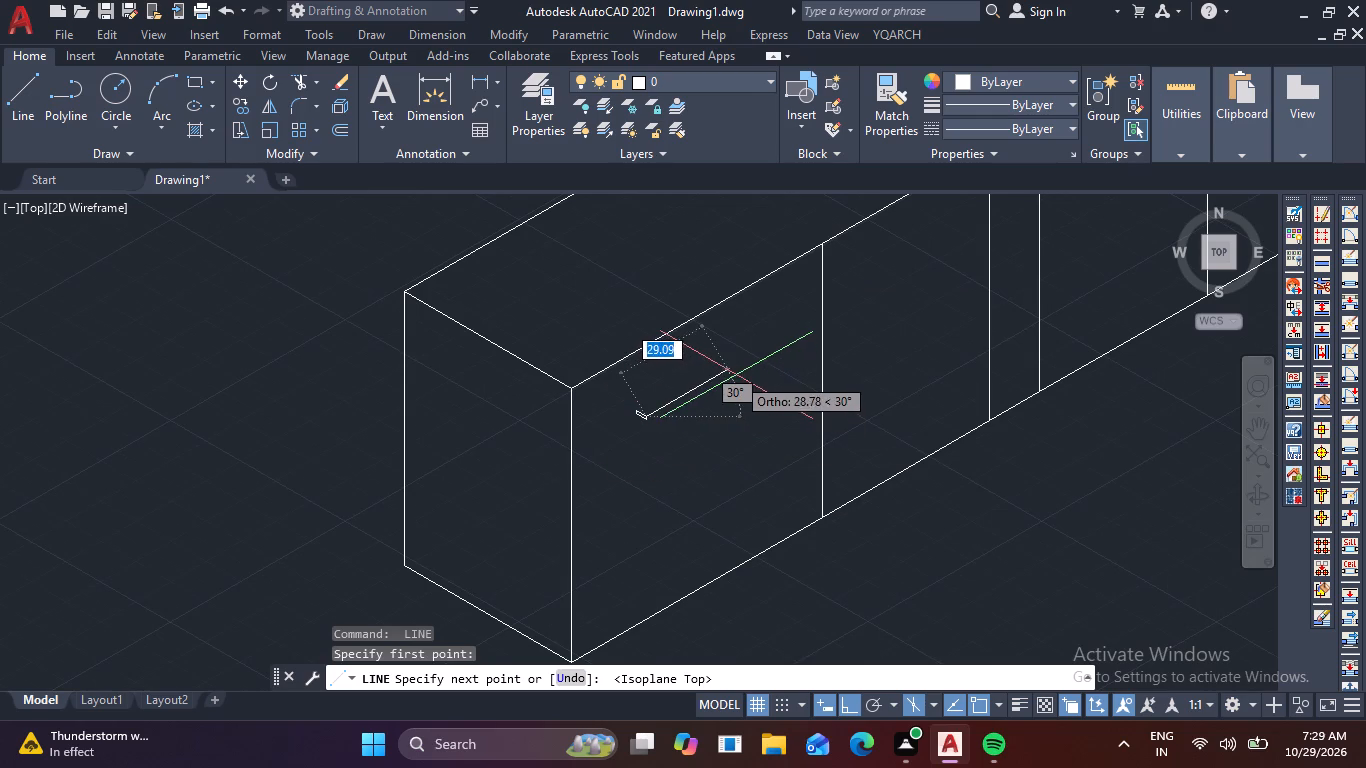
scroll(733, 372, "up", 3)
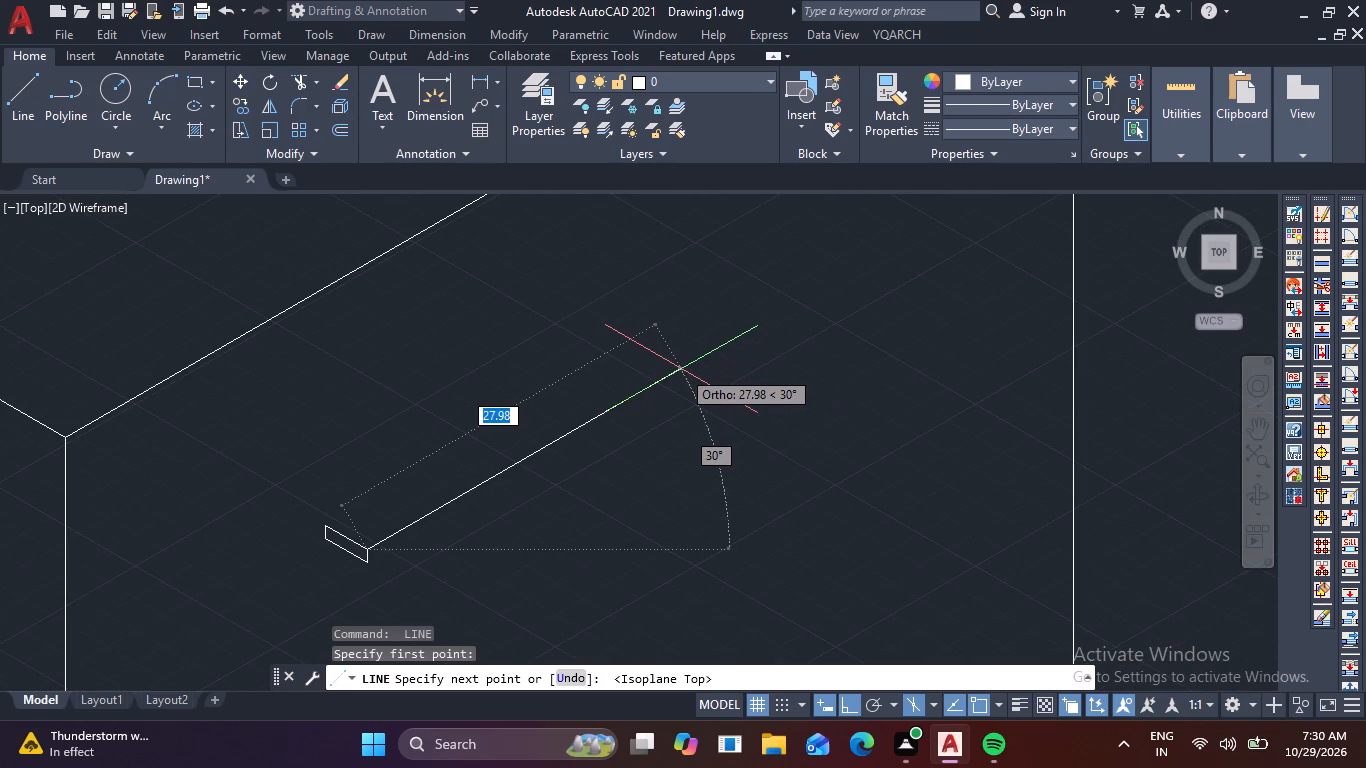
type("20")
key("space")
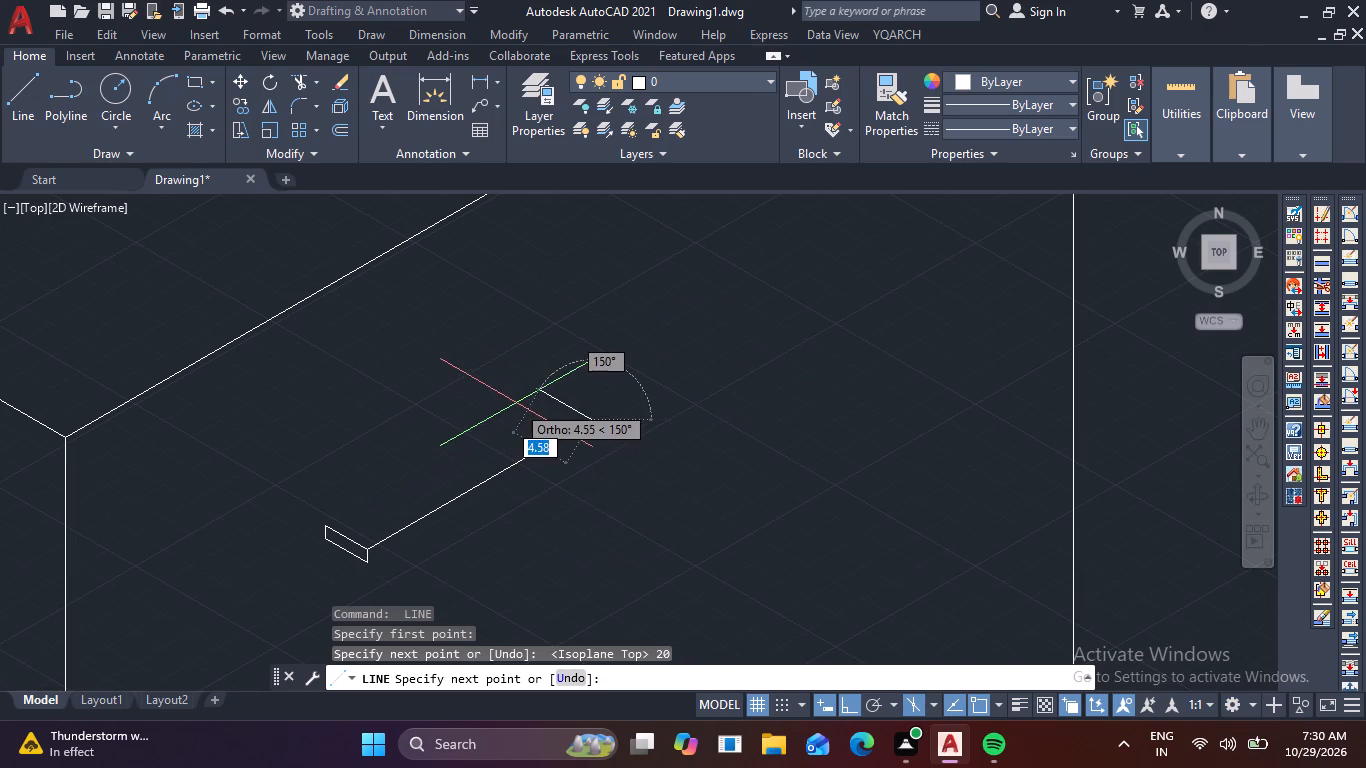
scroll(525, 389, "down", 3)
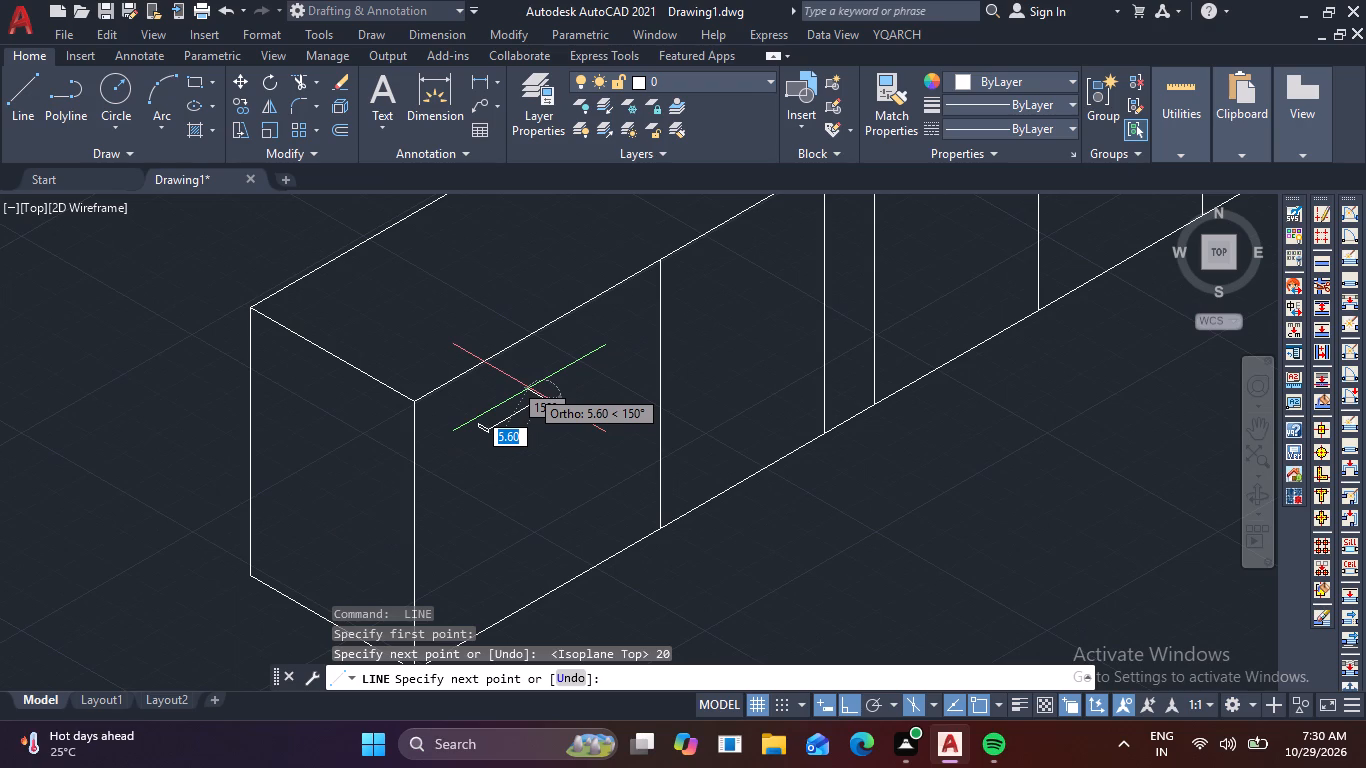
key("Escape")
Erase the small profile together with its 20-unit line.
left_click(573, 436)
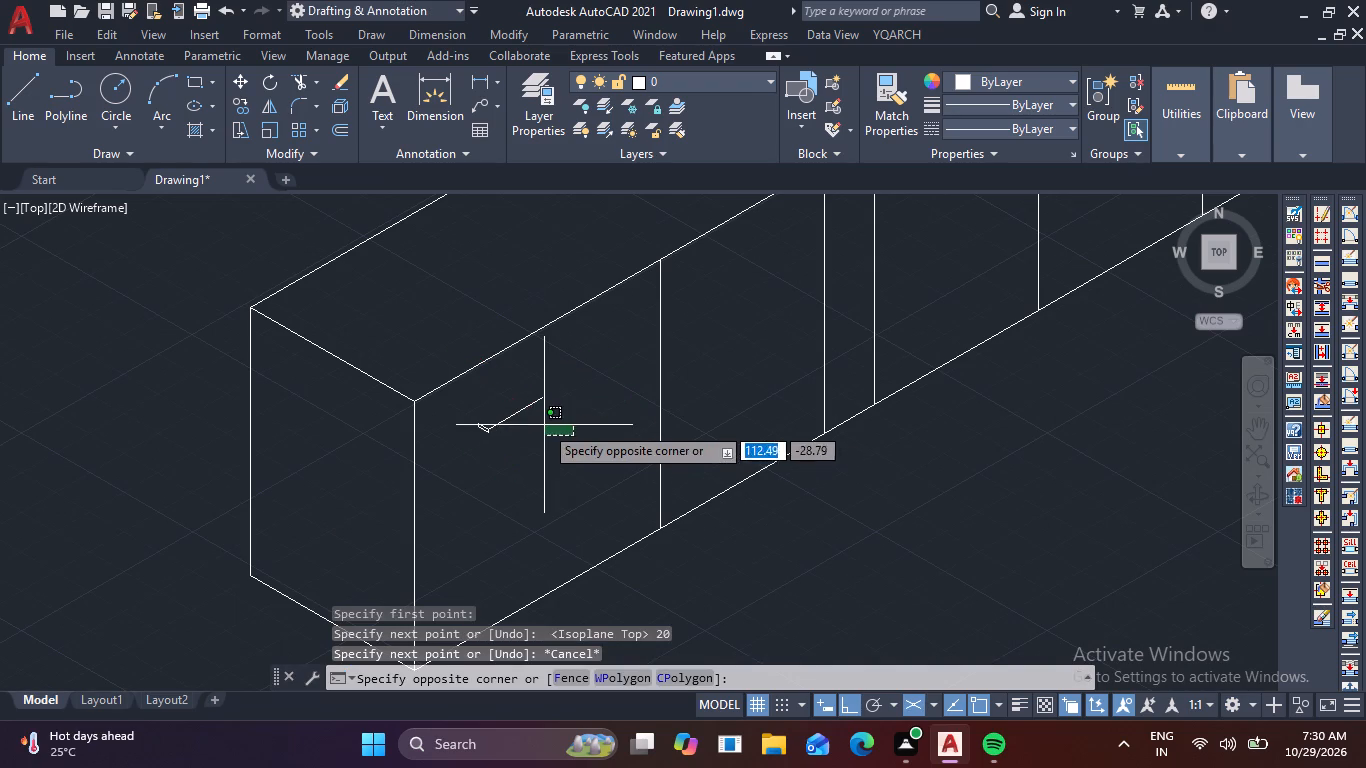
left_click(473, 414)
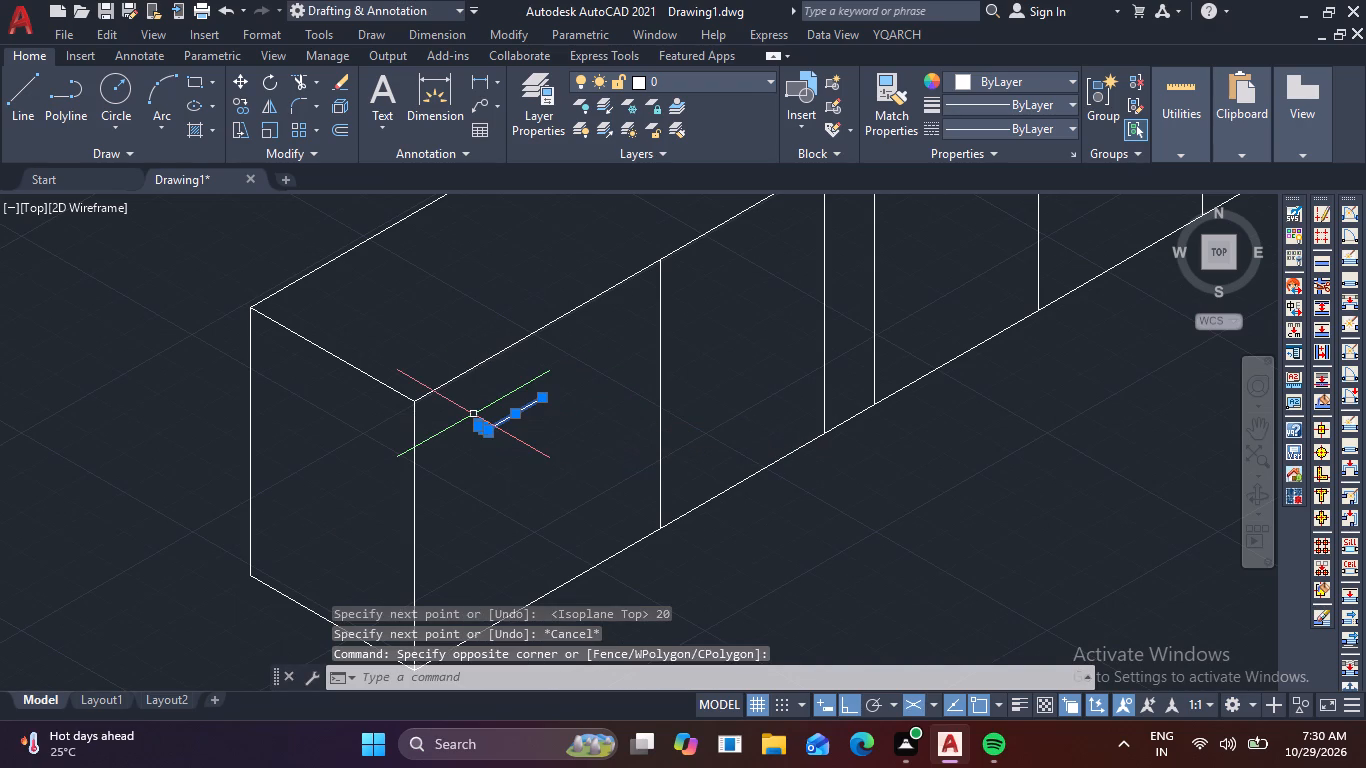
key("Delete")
Switch to the right isoplane and draw a vertical line from the midpoint of the first front panel's top edge to its bottom edge.
type("L")
key("space")
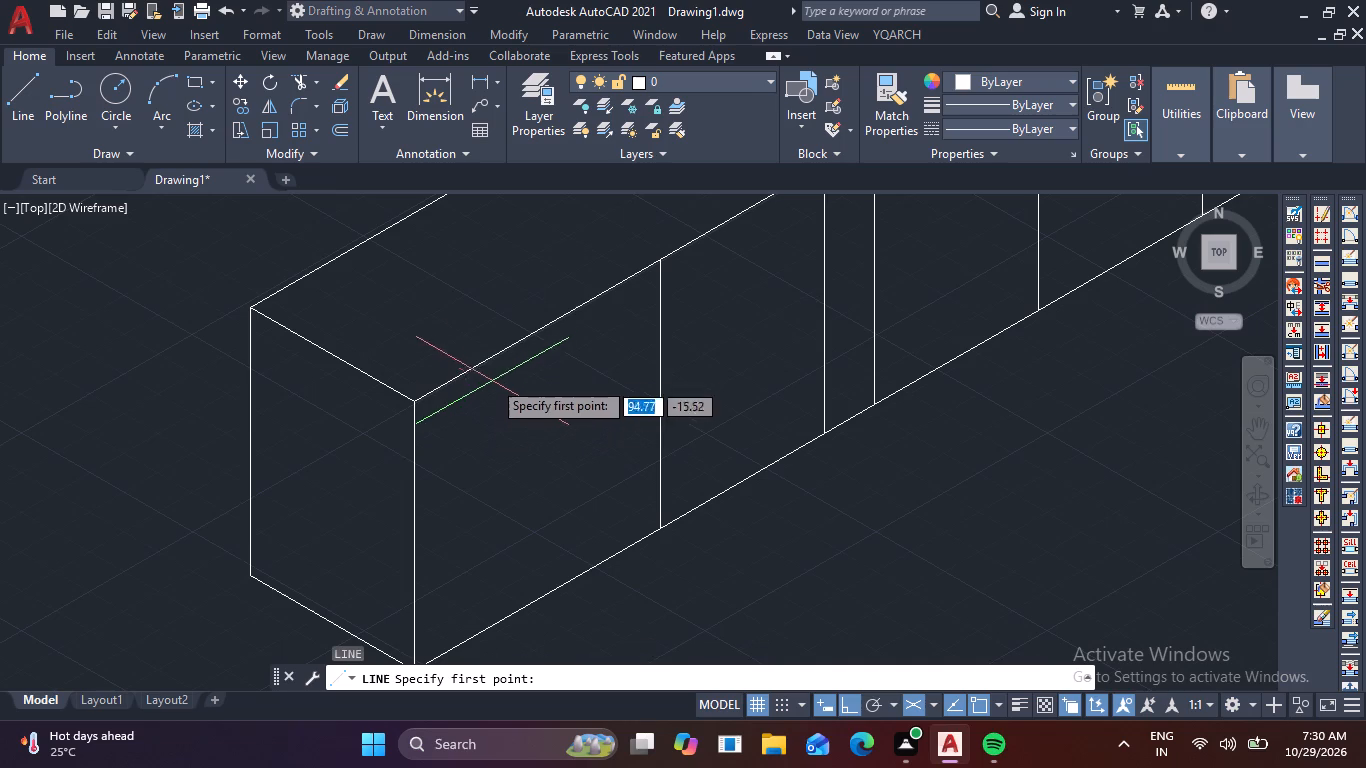
left_click(542, 337)
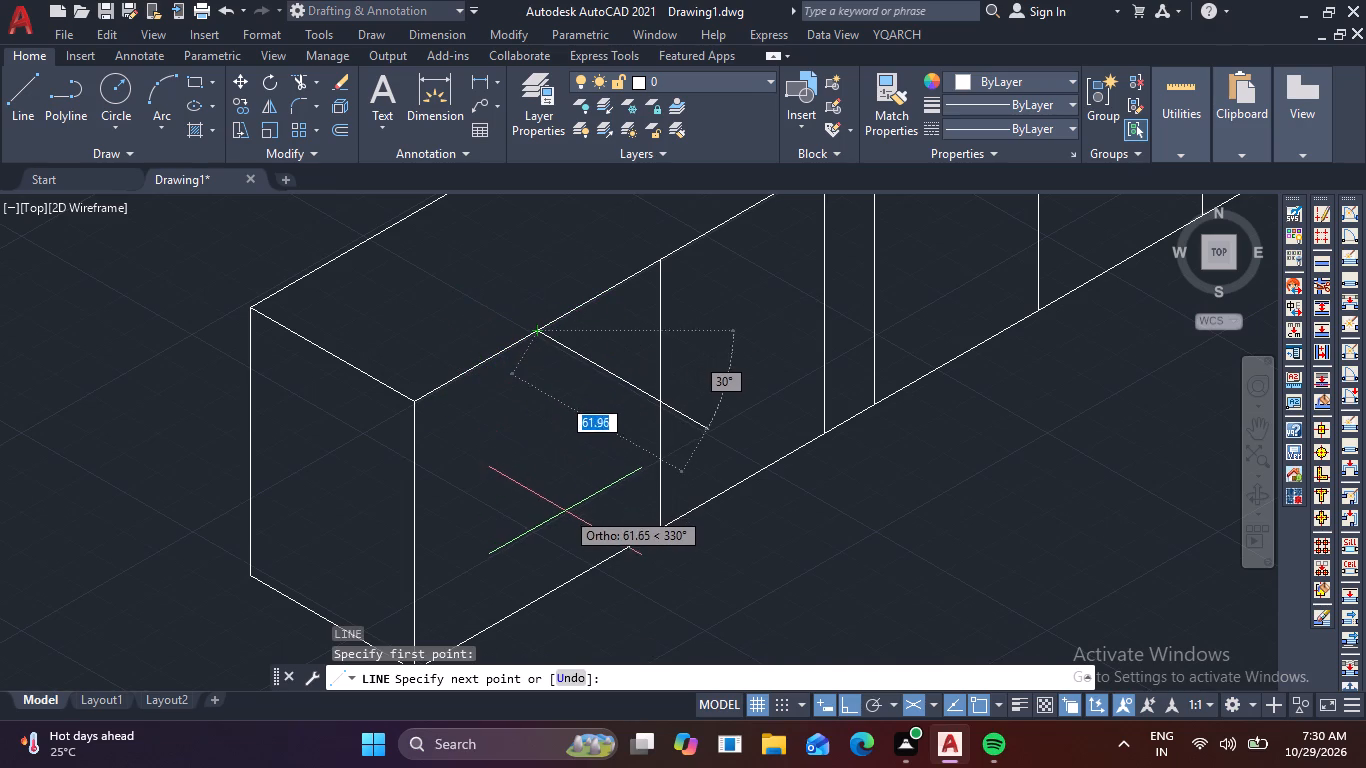
key("F5")
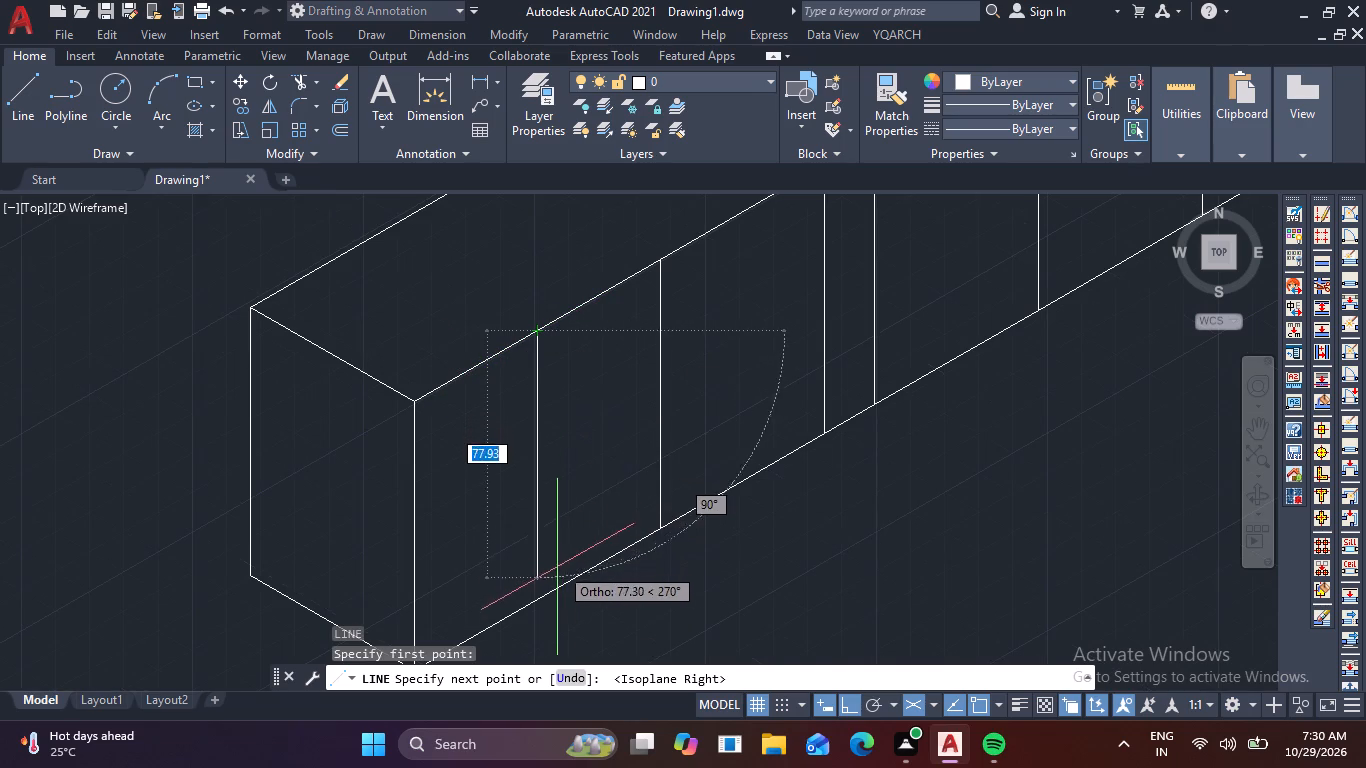
left_click(543, 599)
key("space")
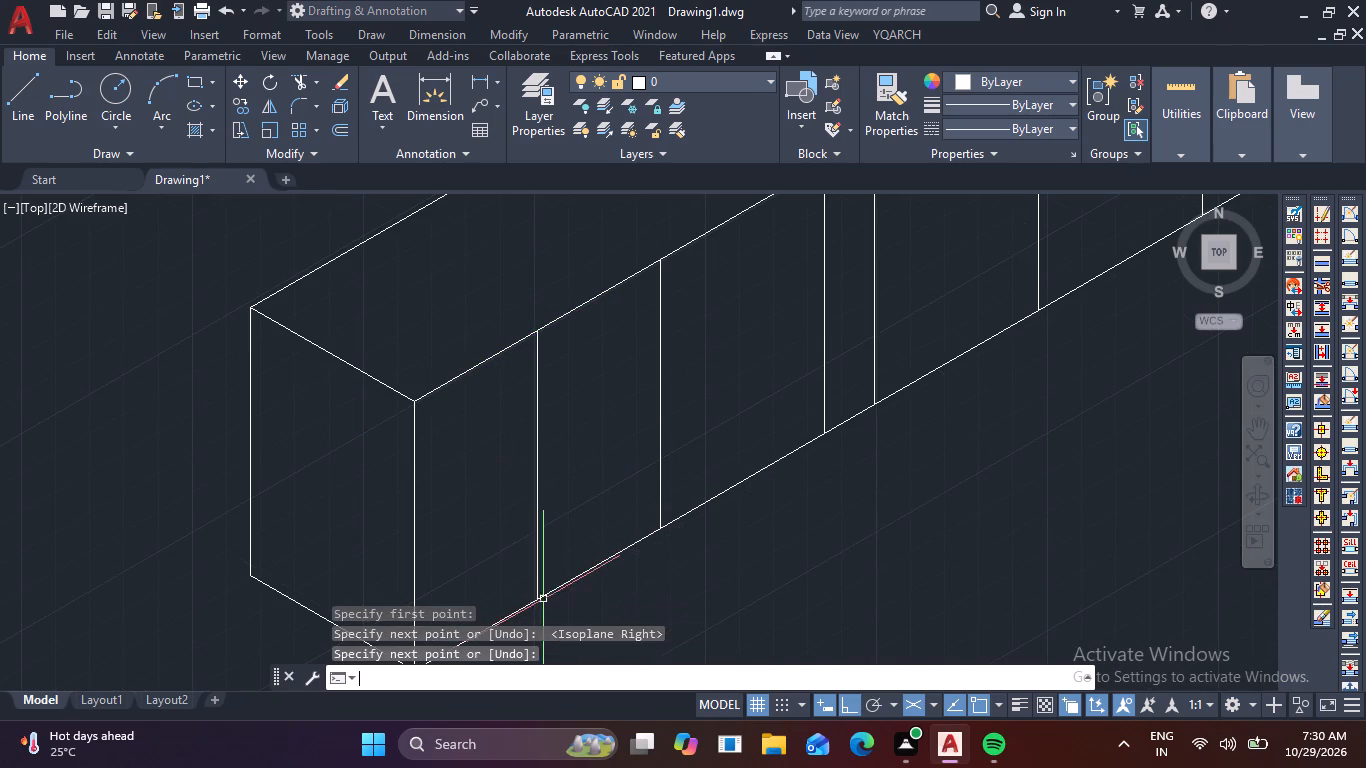
In the left isoplane, draw a closed parallelogram 4 units along 330° and 1 unit high on the first front panel beside the near corner.
scroll(459, 508, "up", 3)
middle_click_drag(451, 477, 569, 623)
scroll(563, 607, "down", 2)
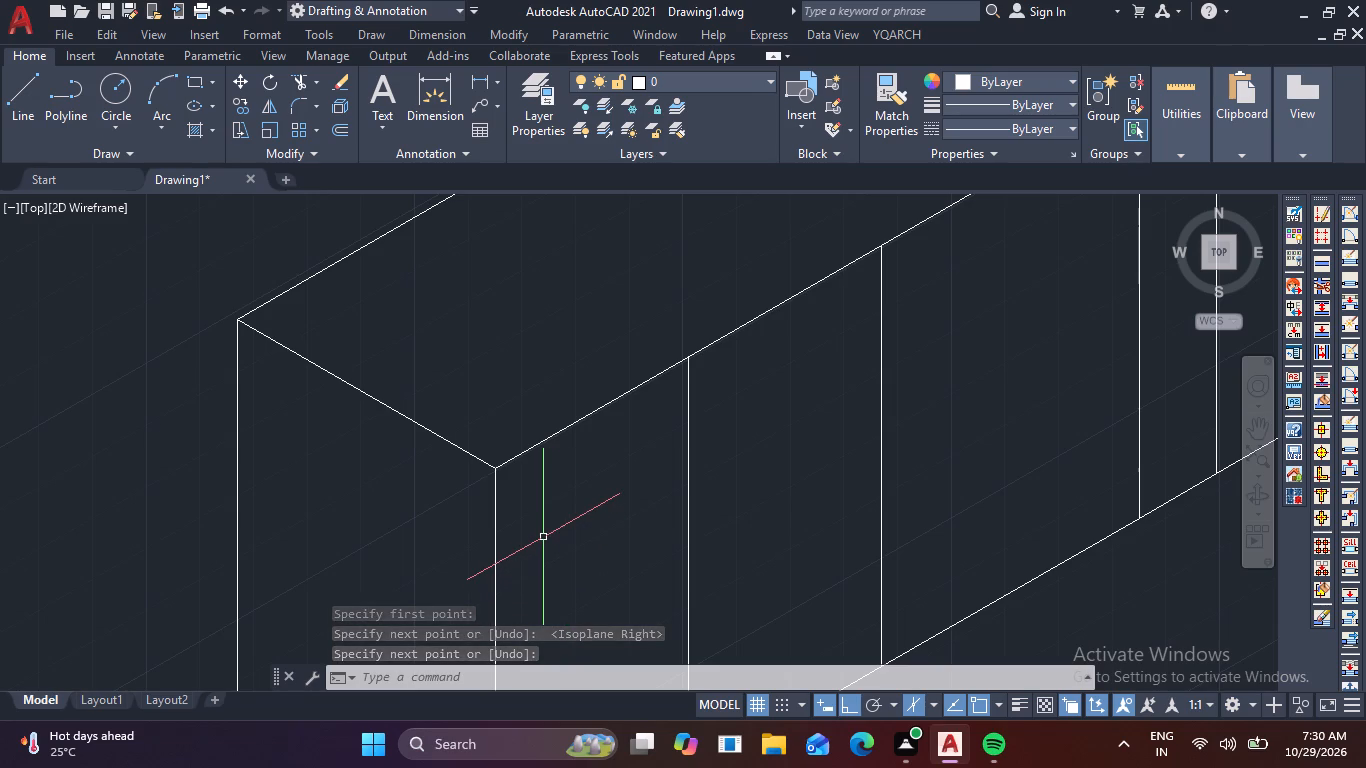
key("l")
key("space")
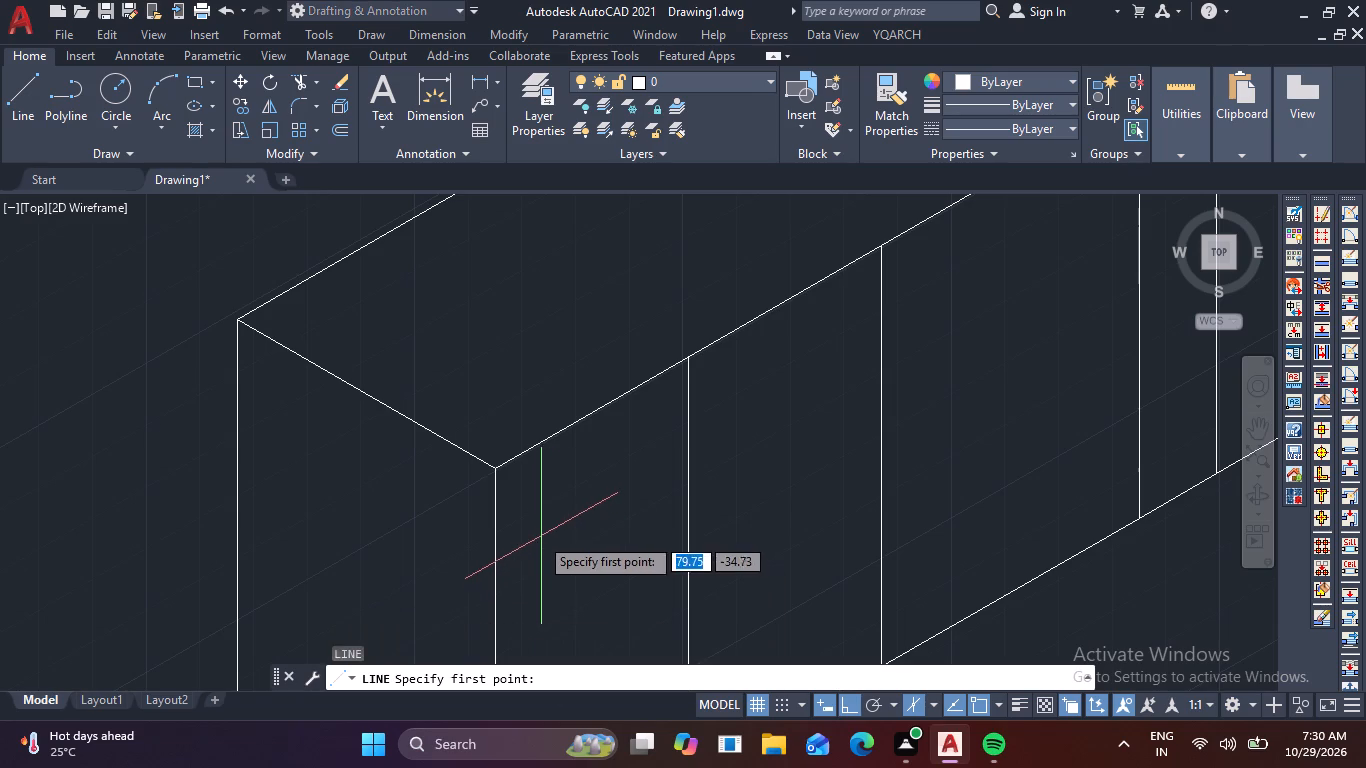
scroll(532, 538, "up", 2)
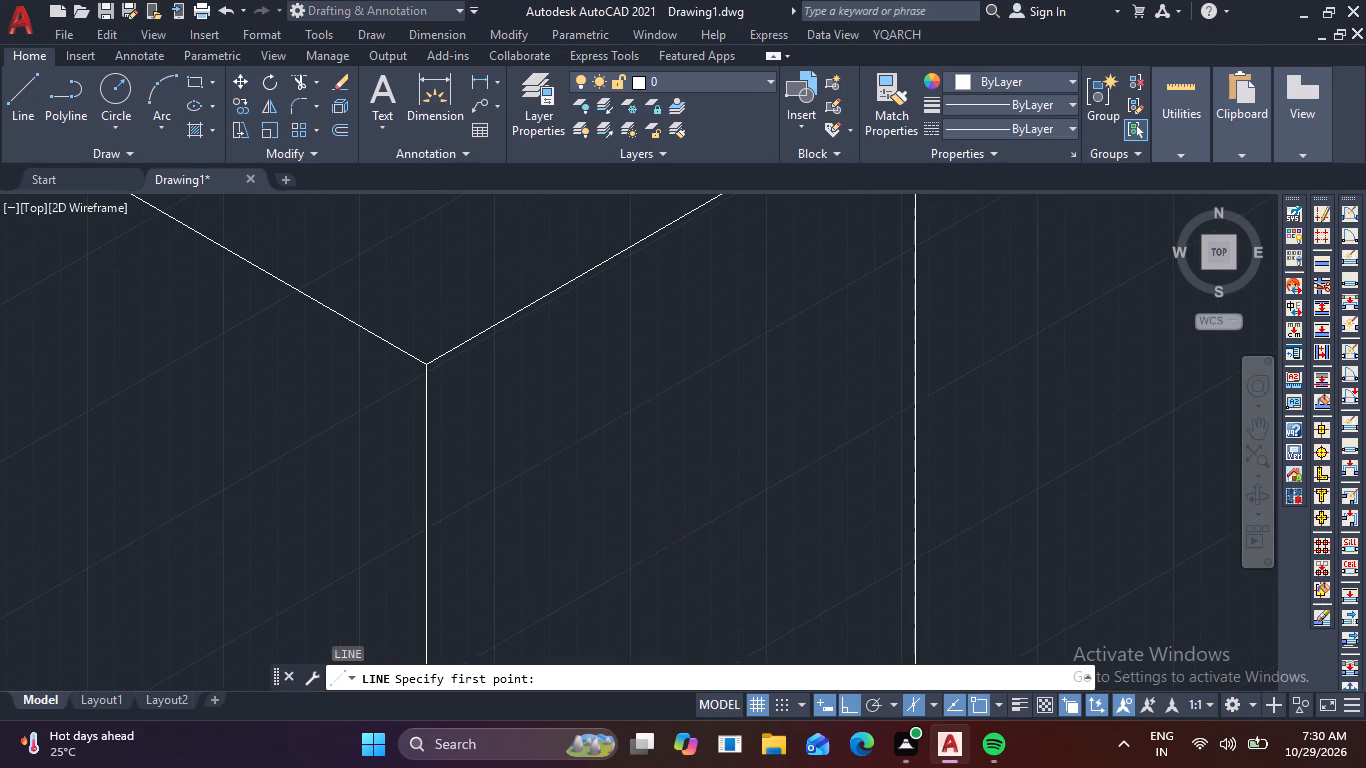
left_click(528, 521)
key("F5")
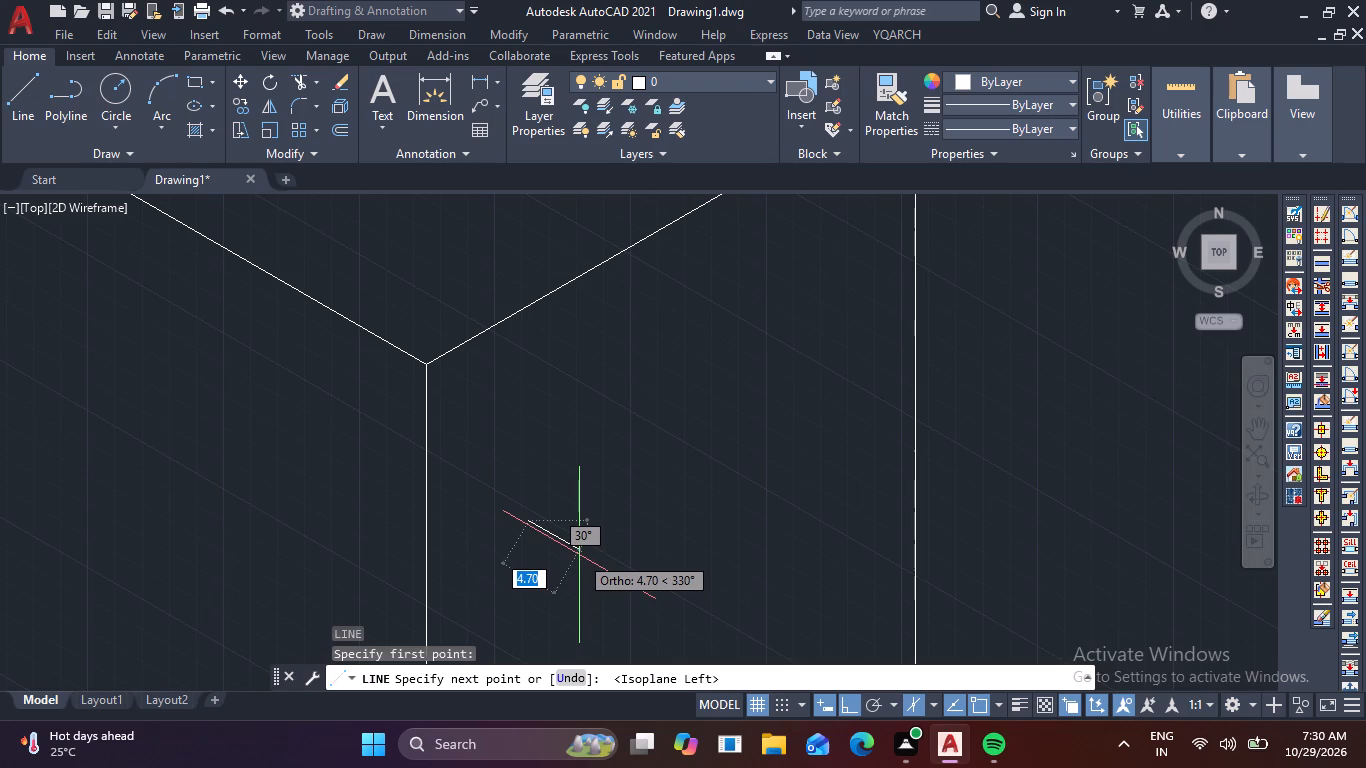
type("10")
key("Return")
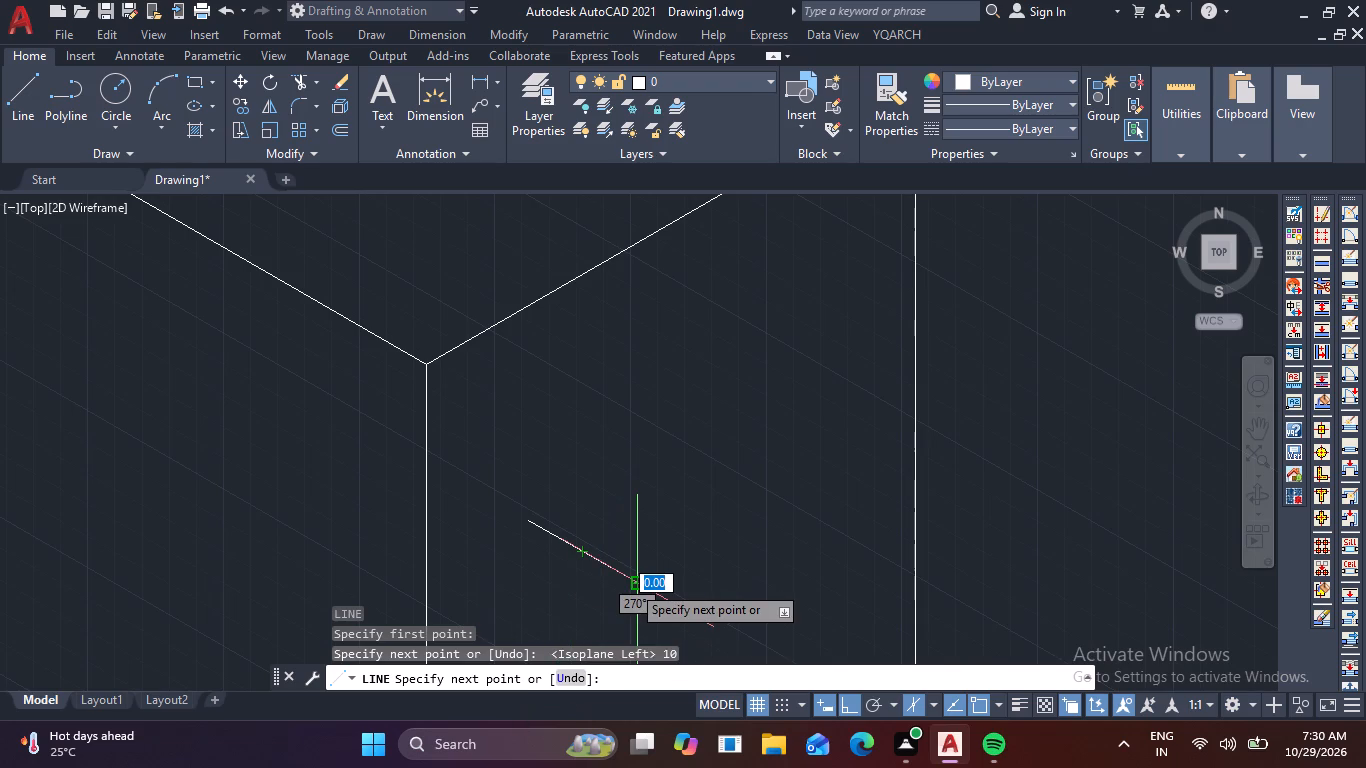
key("ctrl+z")
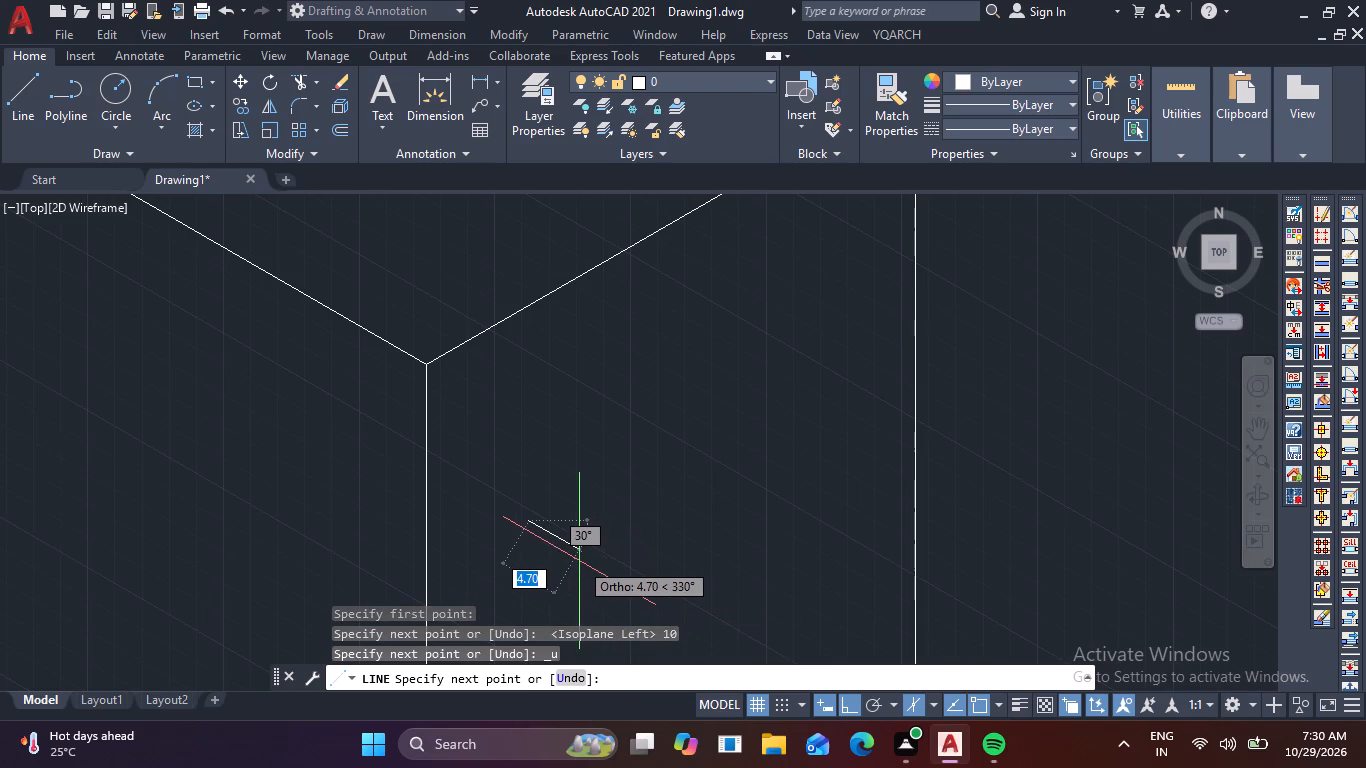
key("4")
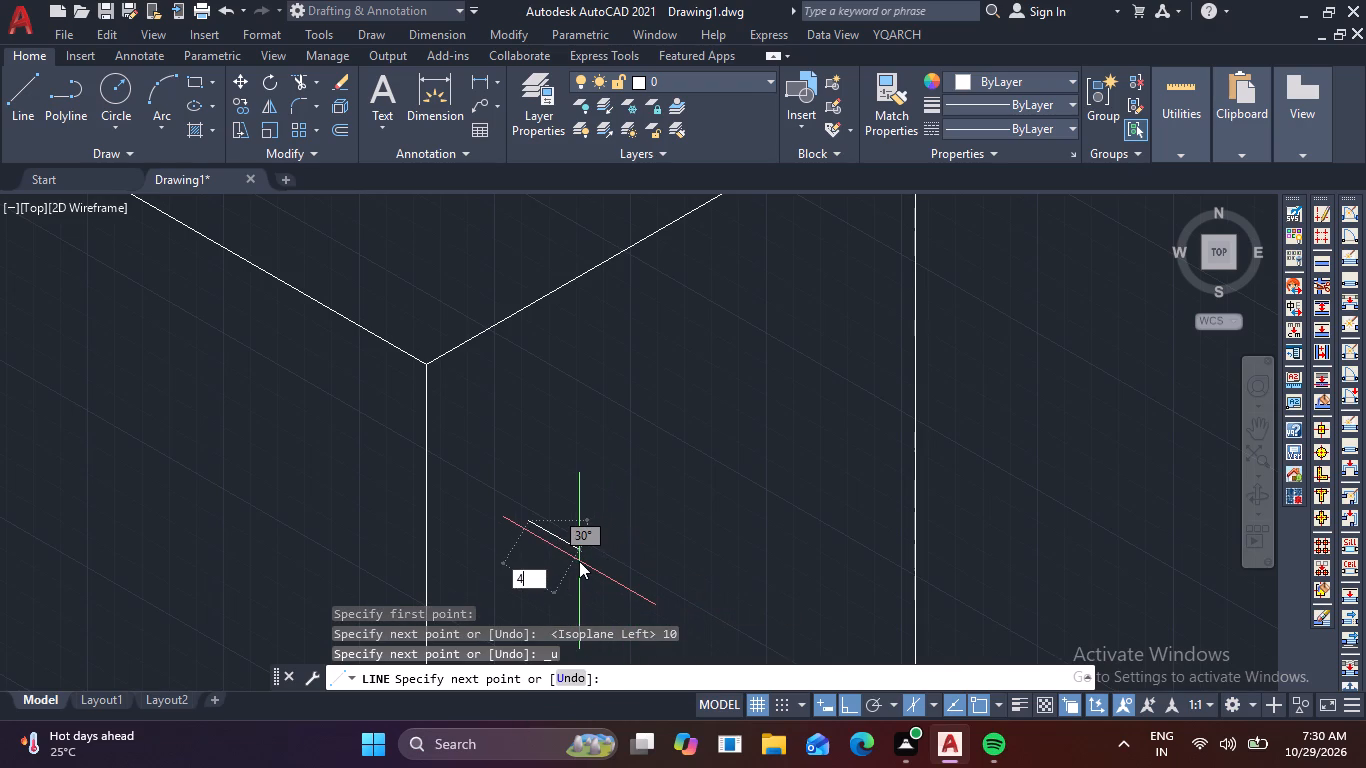
key("space")
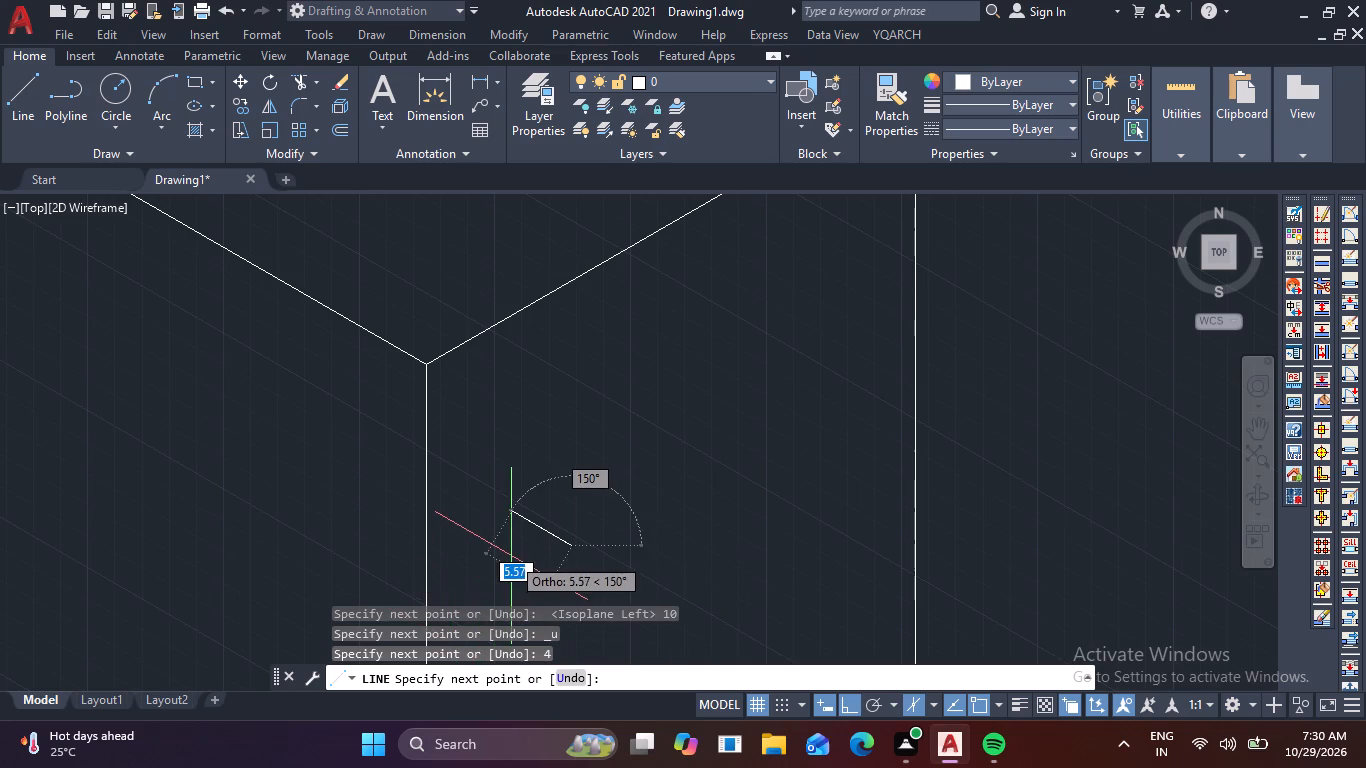
scroll(511, 556, "up", 2)
middle_click_drag(638, 575, 653, 510)
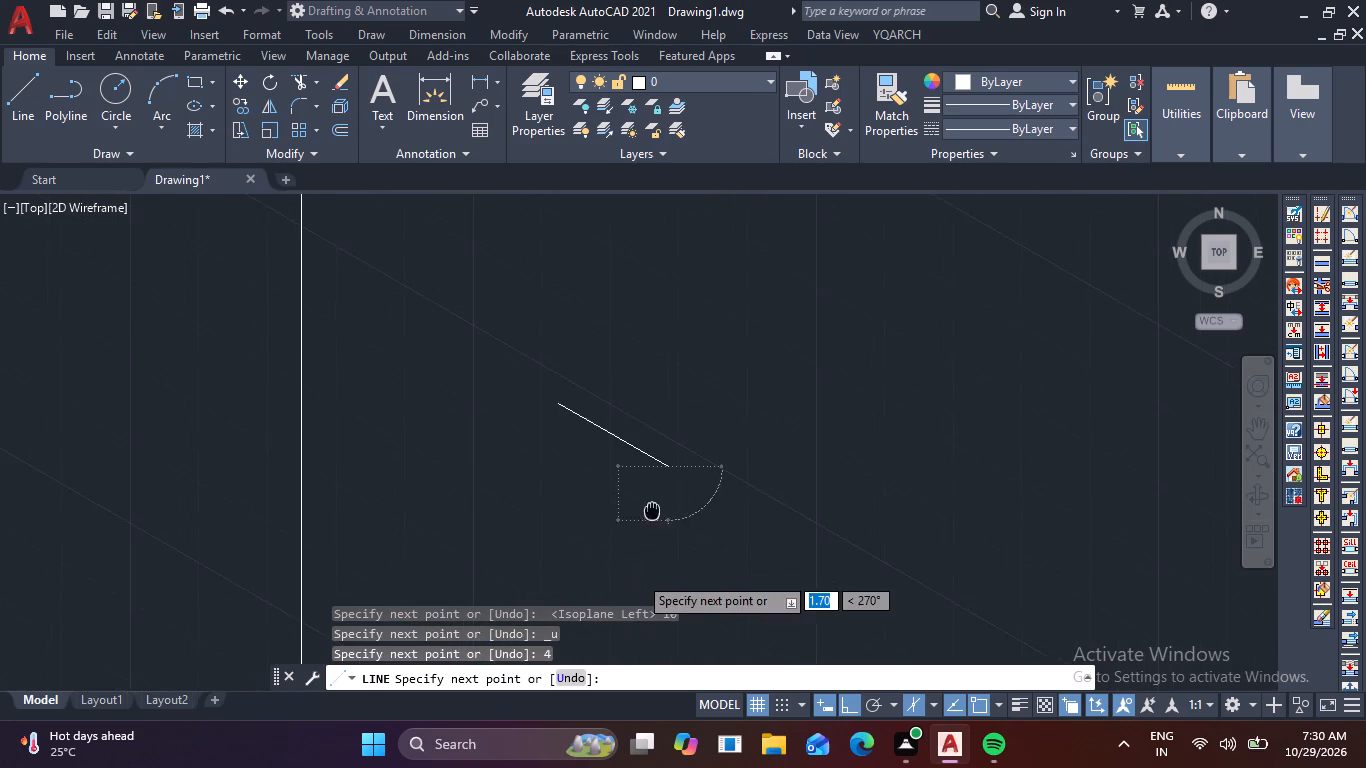
middle_click_drag(653, 510, 653, 508)
type("1")
key("space")
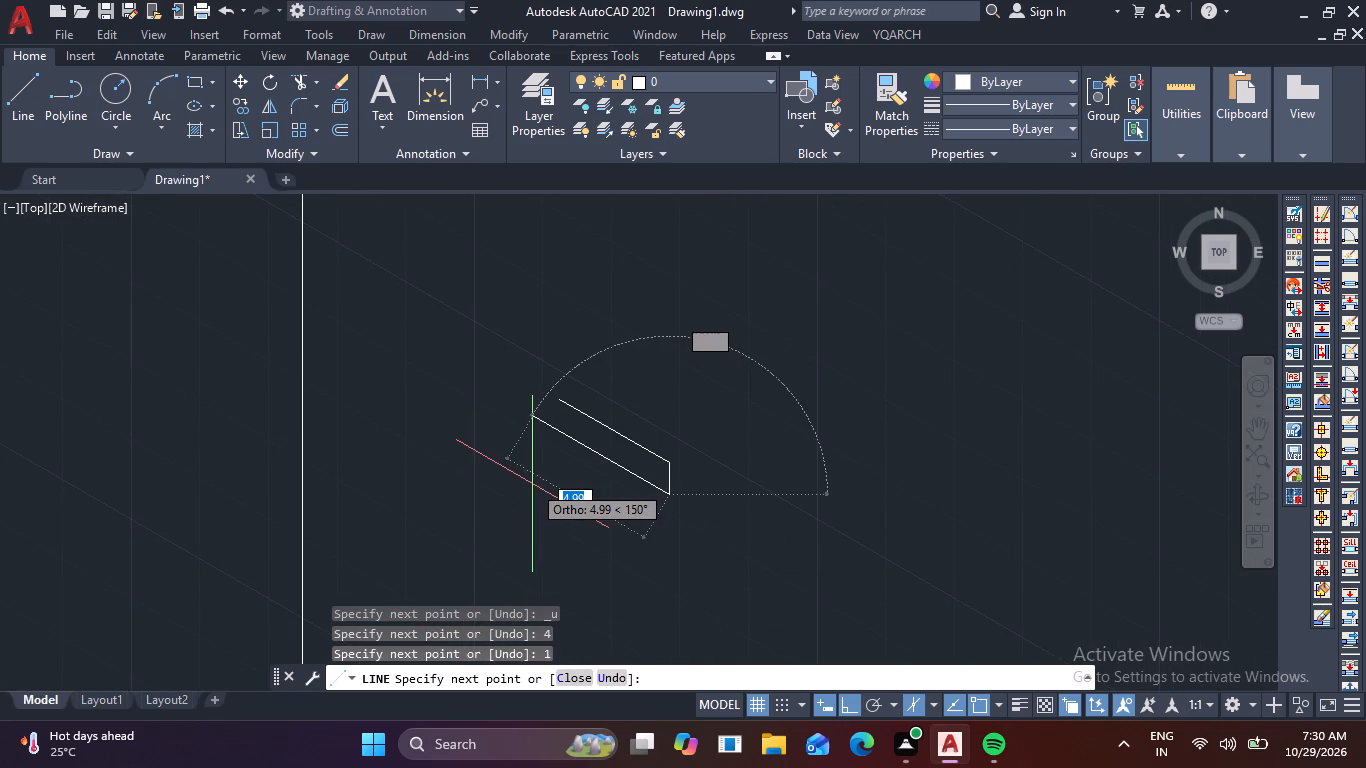
type("4")
key("space")
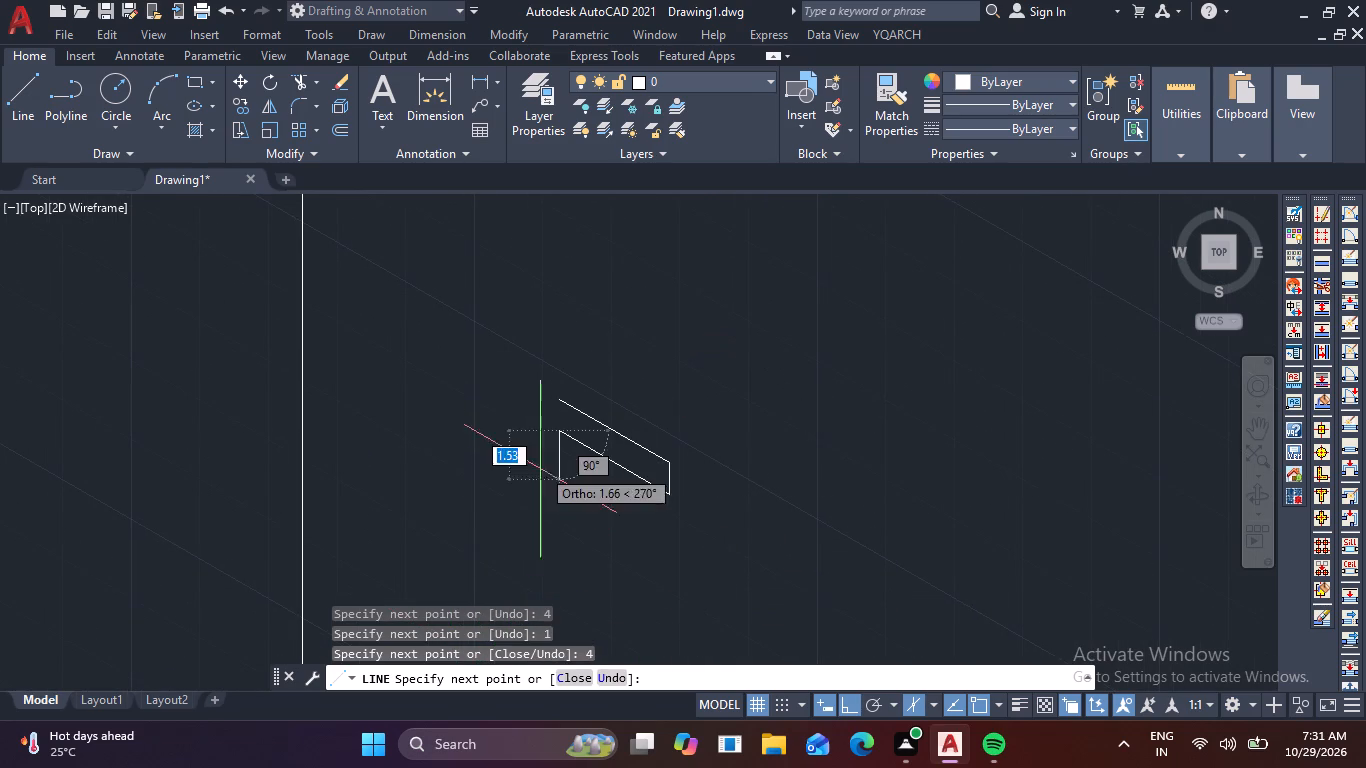
left_click(558, 404)
key("space")
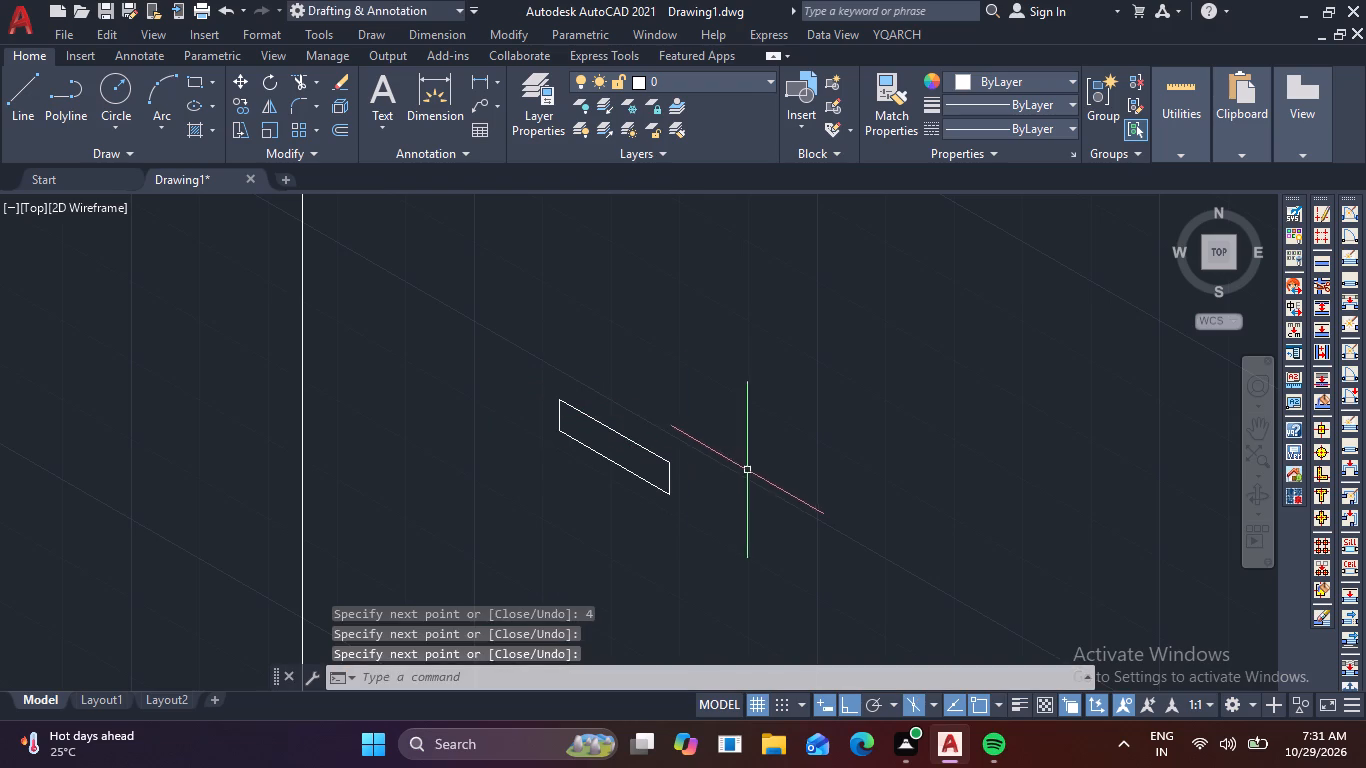
In the top isoplane, draw a 15-unit line along 30° from the small profile's upper front corner, followed by a 4-unit return along 150°.
key("space")
left_click(674, 460)
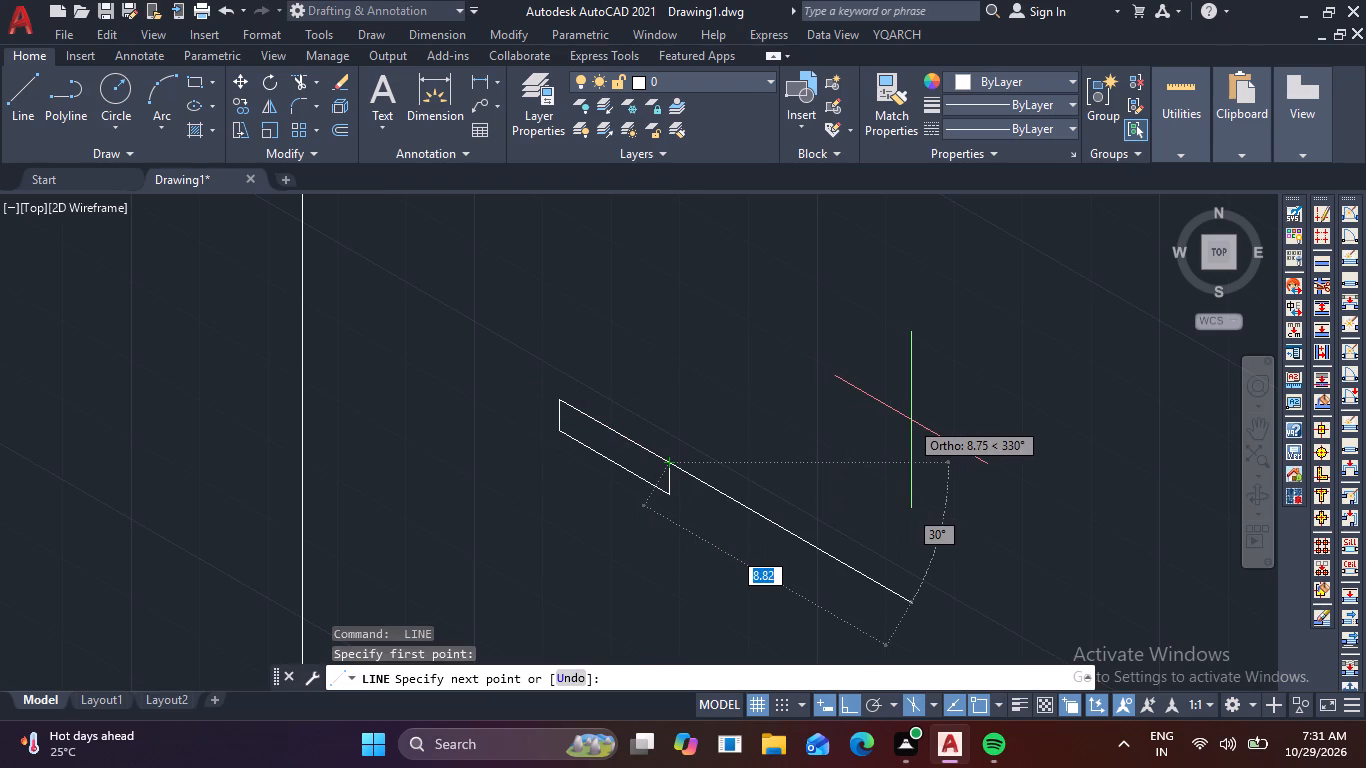
key("F5")
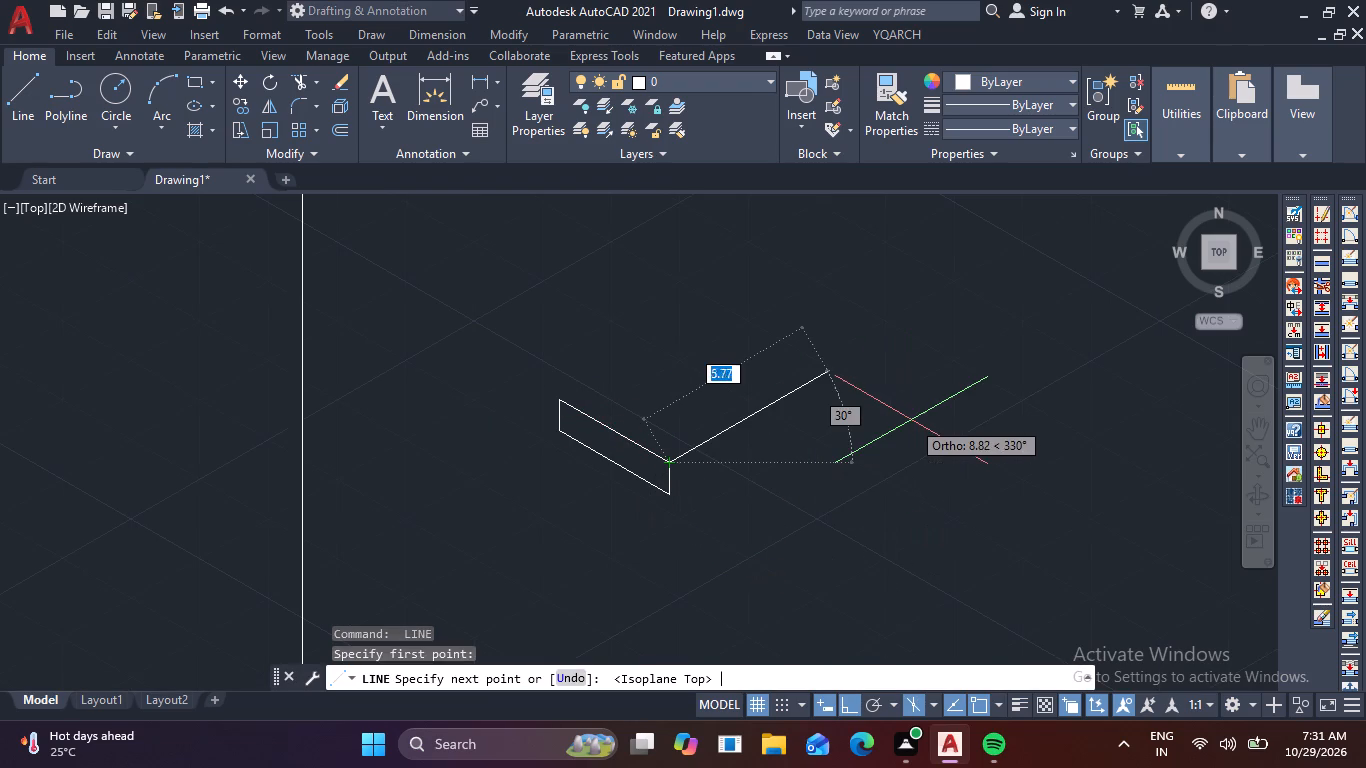
middle_click_drag(962, 402, 650, 654)
scroll(960, 402, "down", 1)
scroll(709, 567, "down", 1)
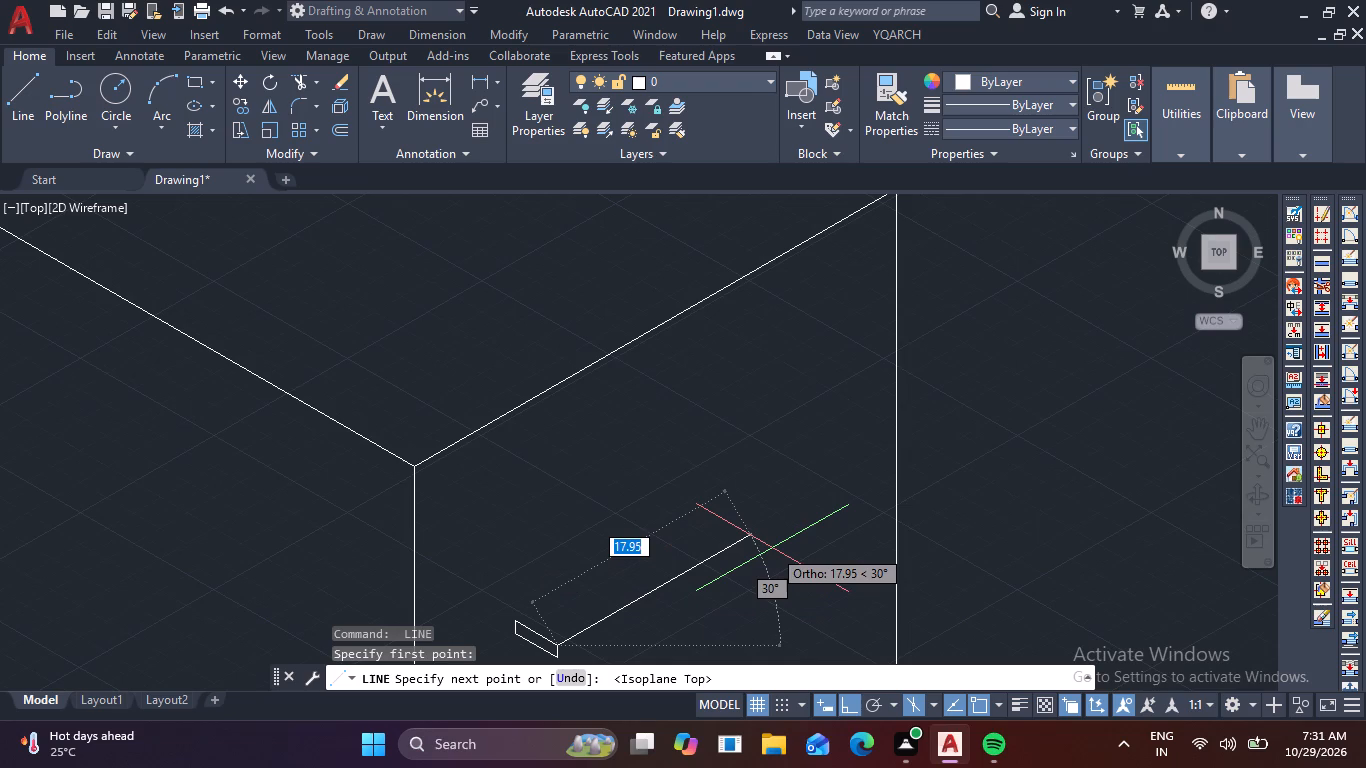
type("30")
key("Return")
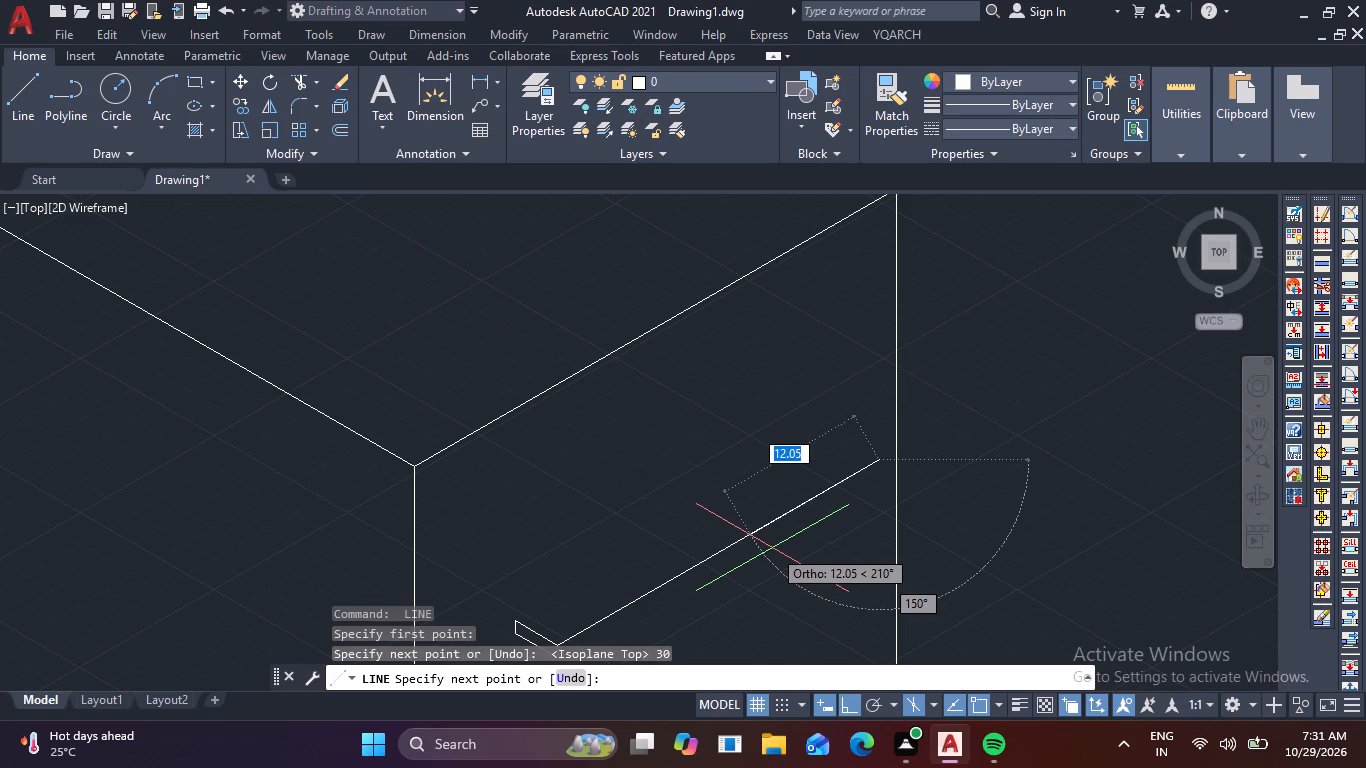
key("ctrl+z")
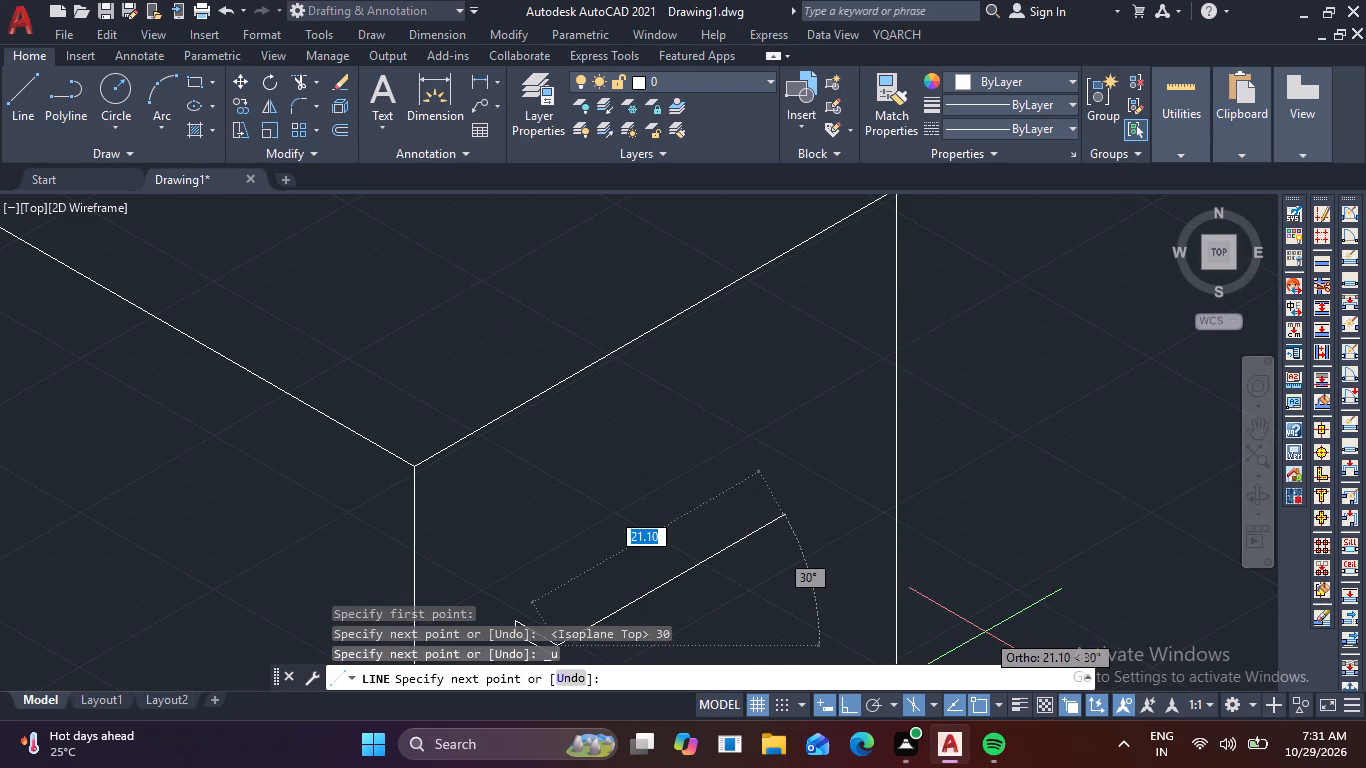
middle_click_drag(786, 587, 861, 482)
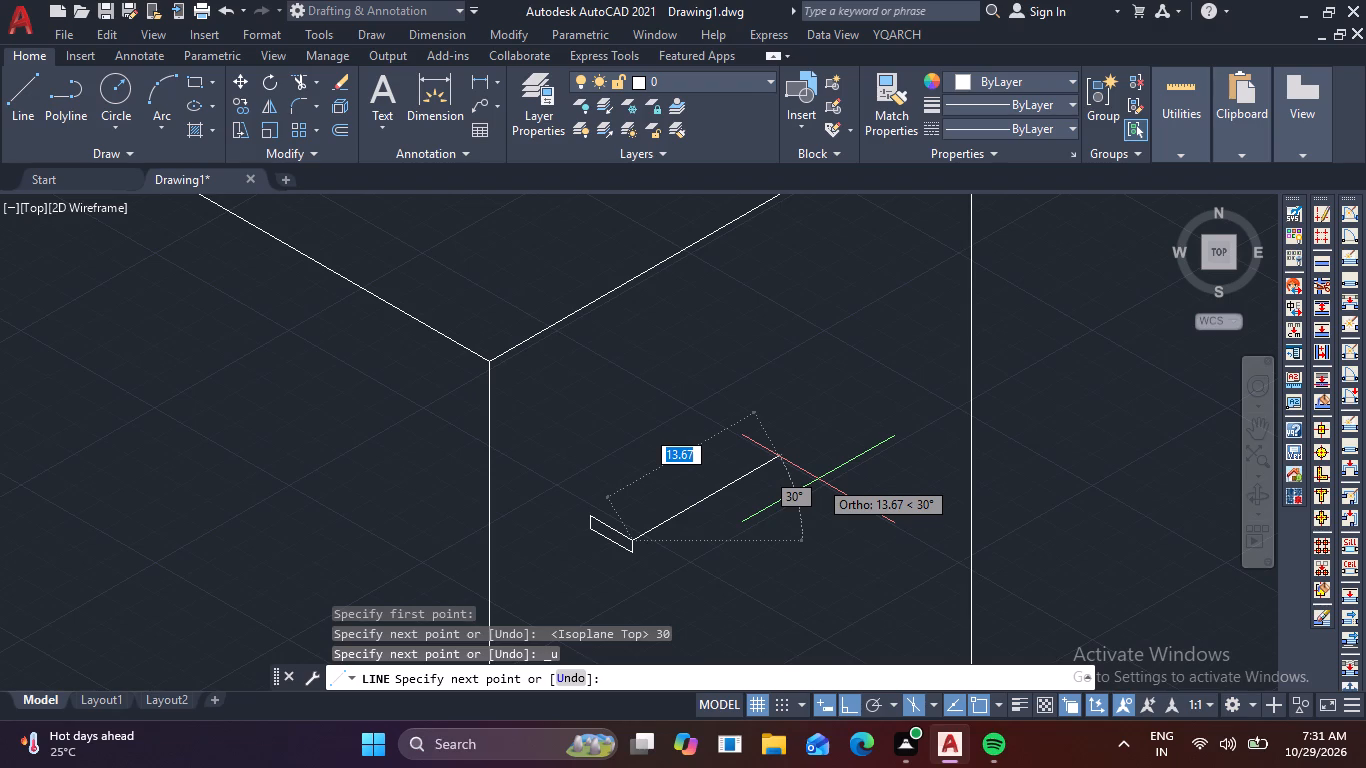
type("15")
key("Return")
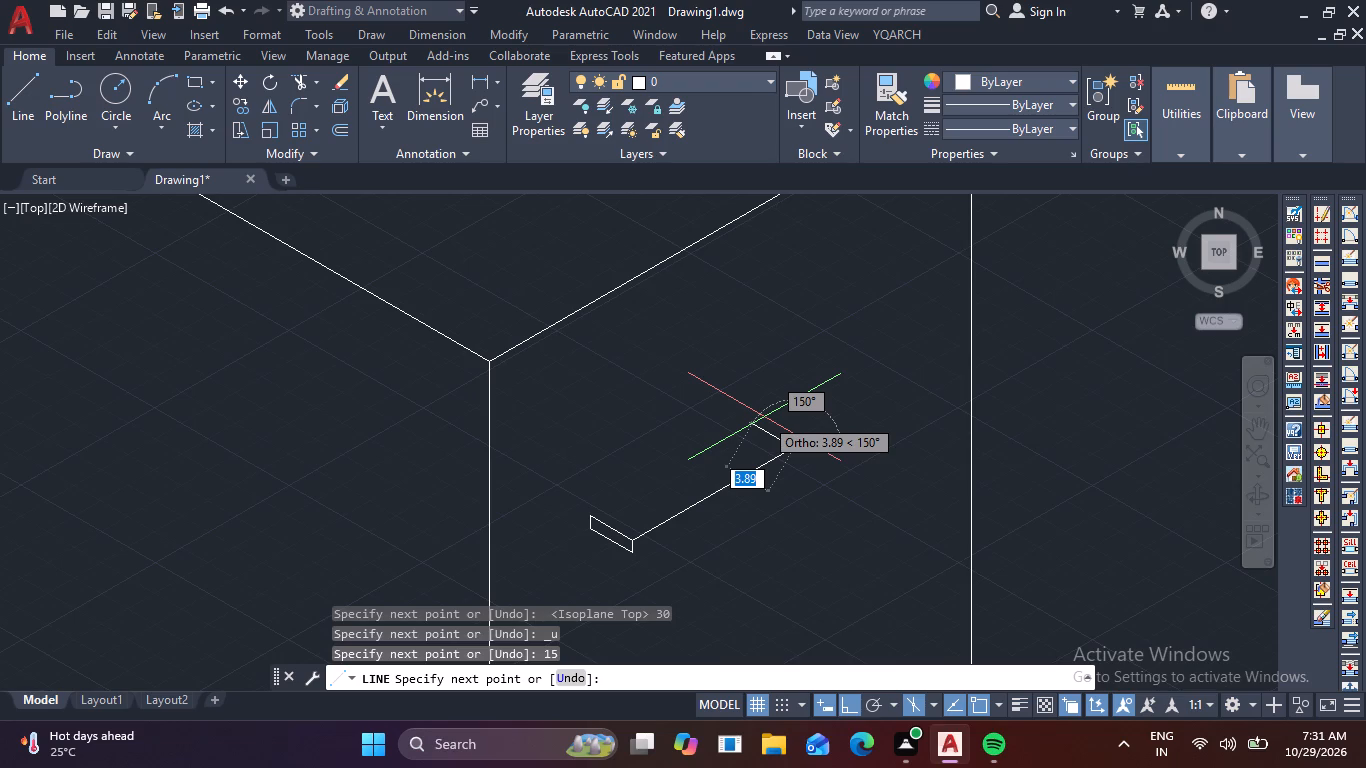
key("4")
key("Return")
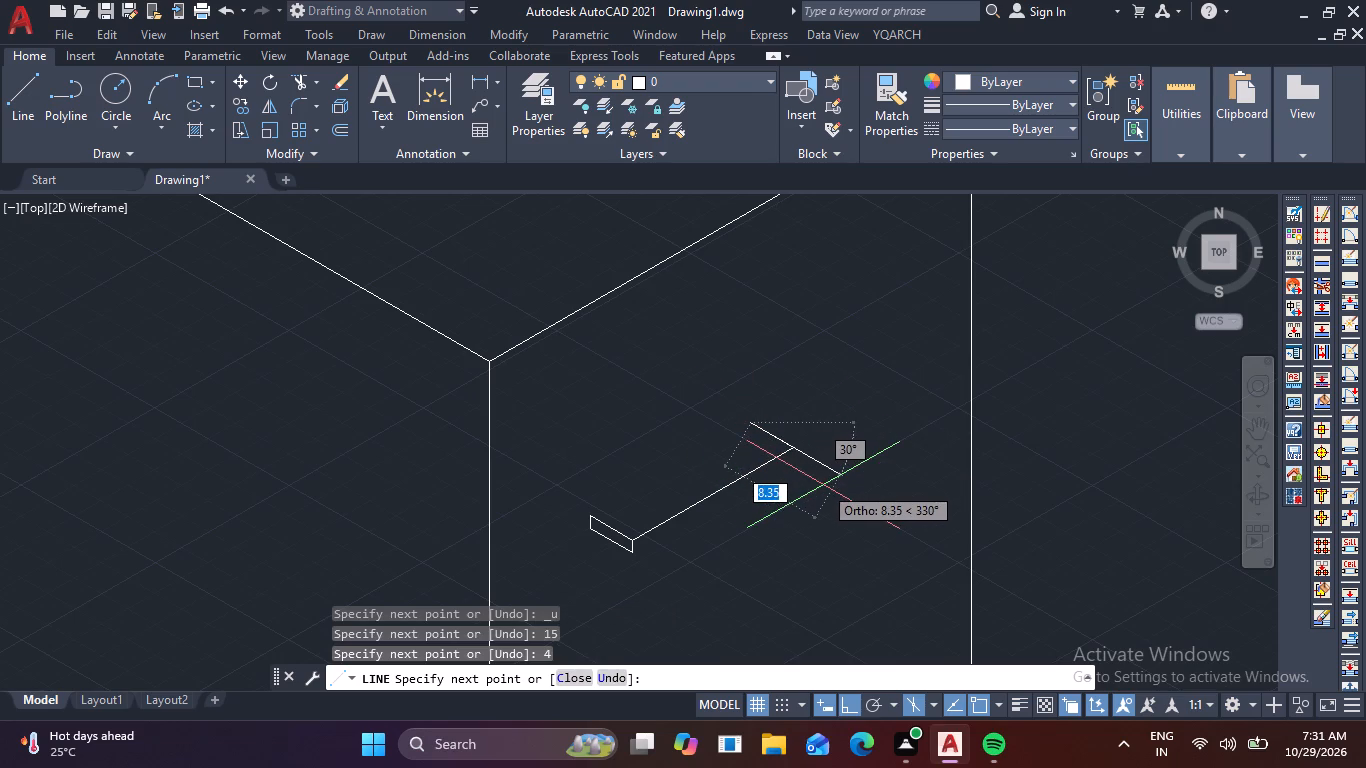
key("Escape")
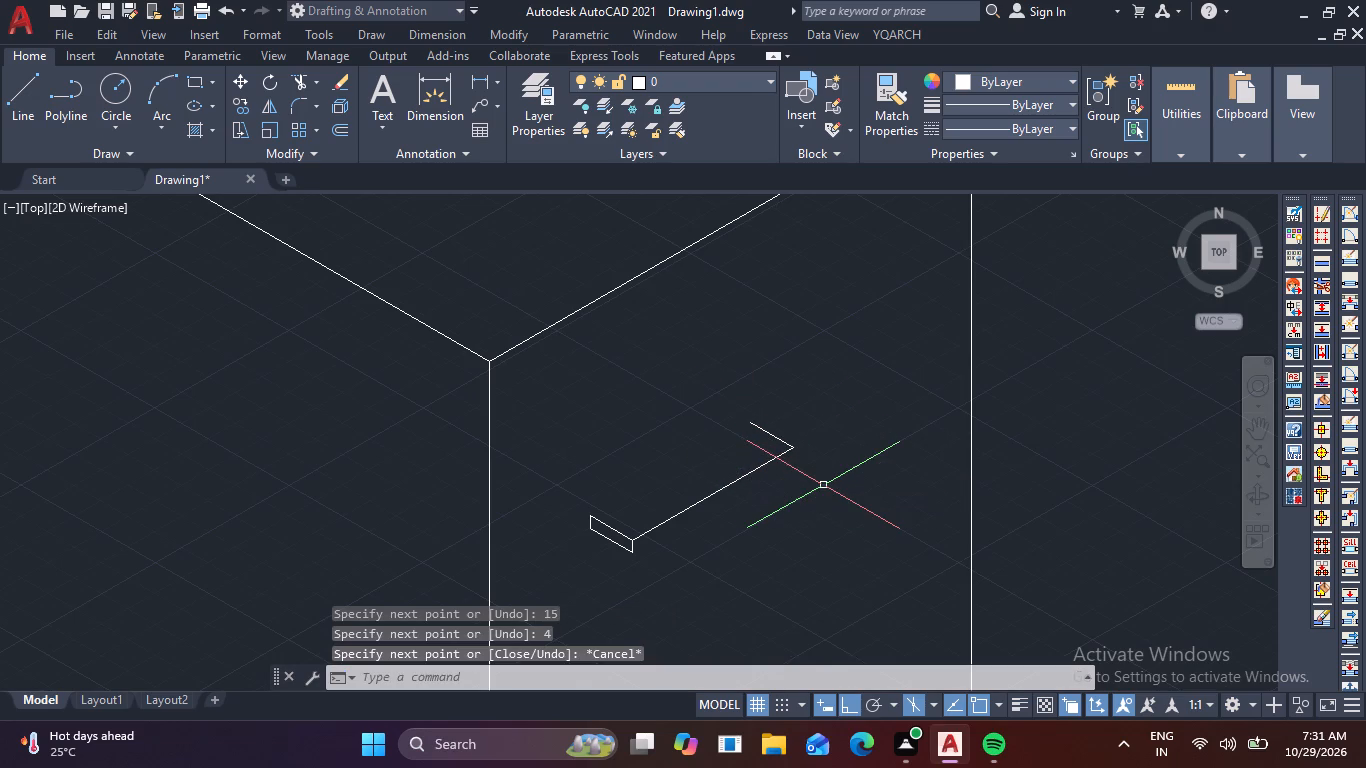
In the right isoplane, draw 1 unit down from the 15-unit line's far end and back to the small profile's lower front corner.
type("L")
key("space")
scroll(808, 440, "up", 1)
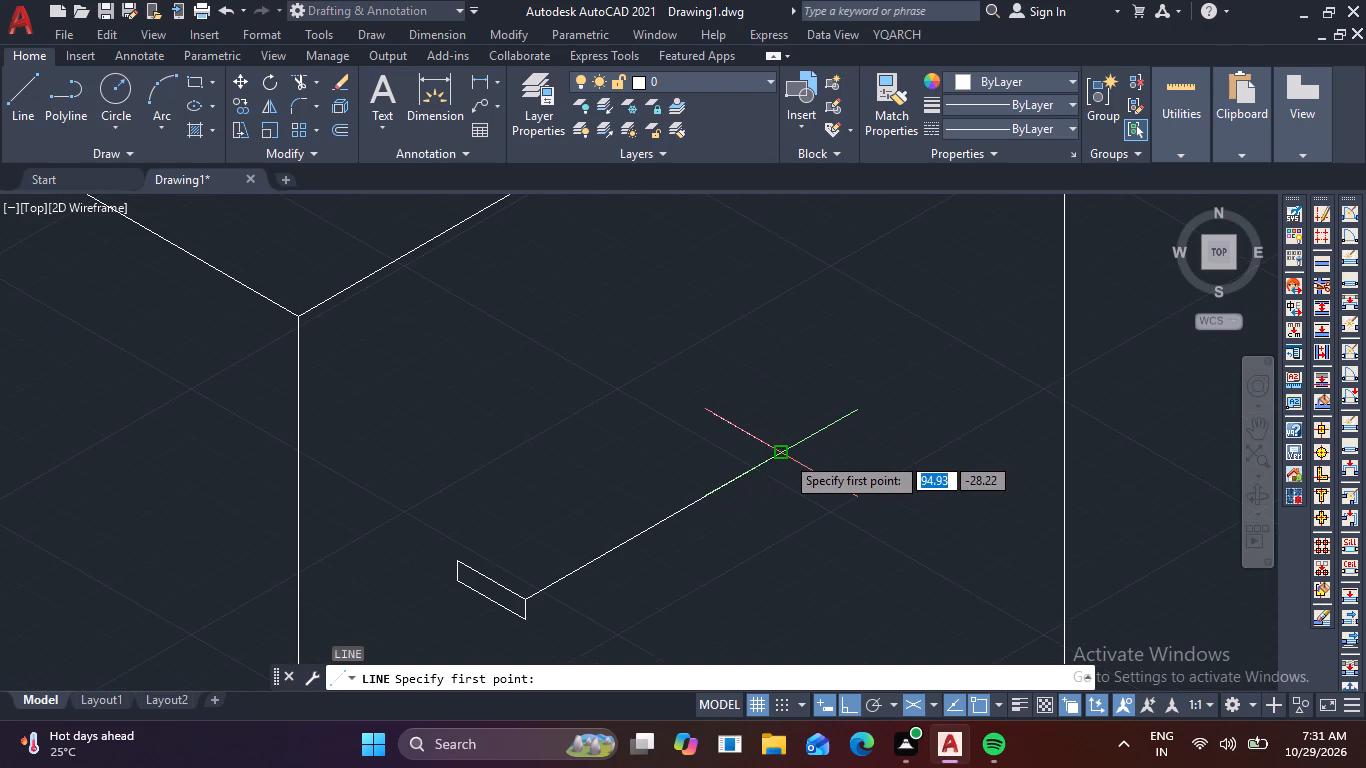
left_click(785, 455)
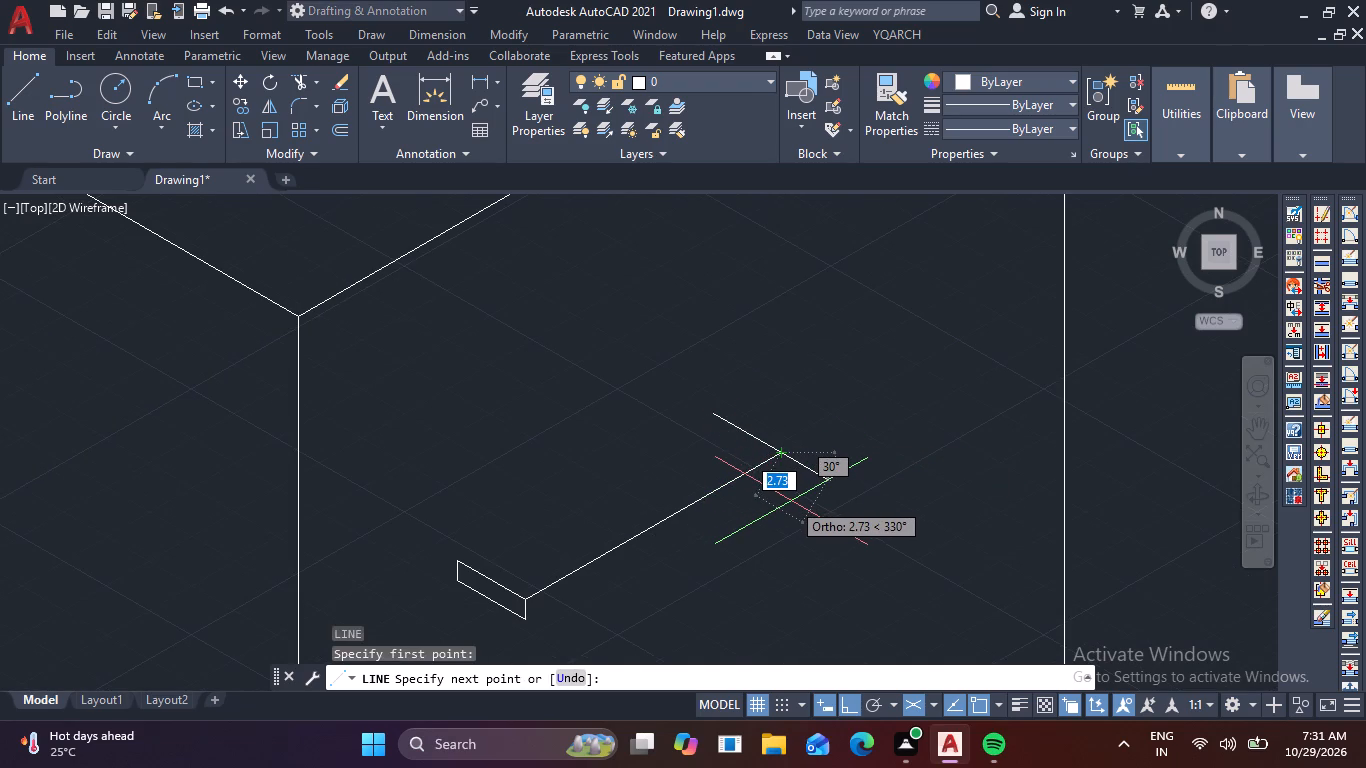
key("F5")
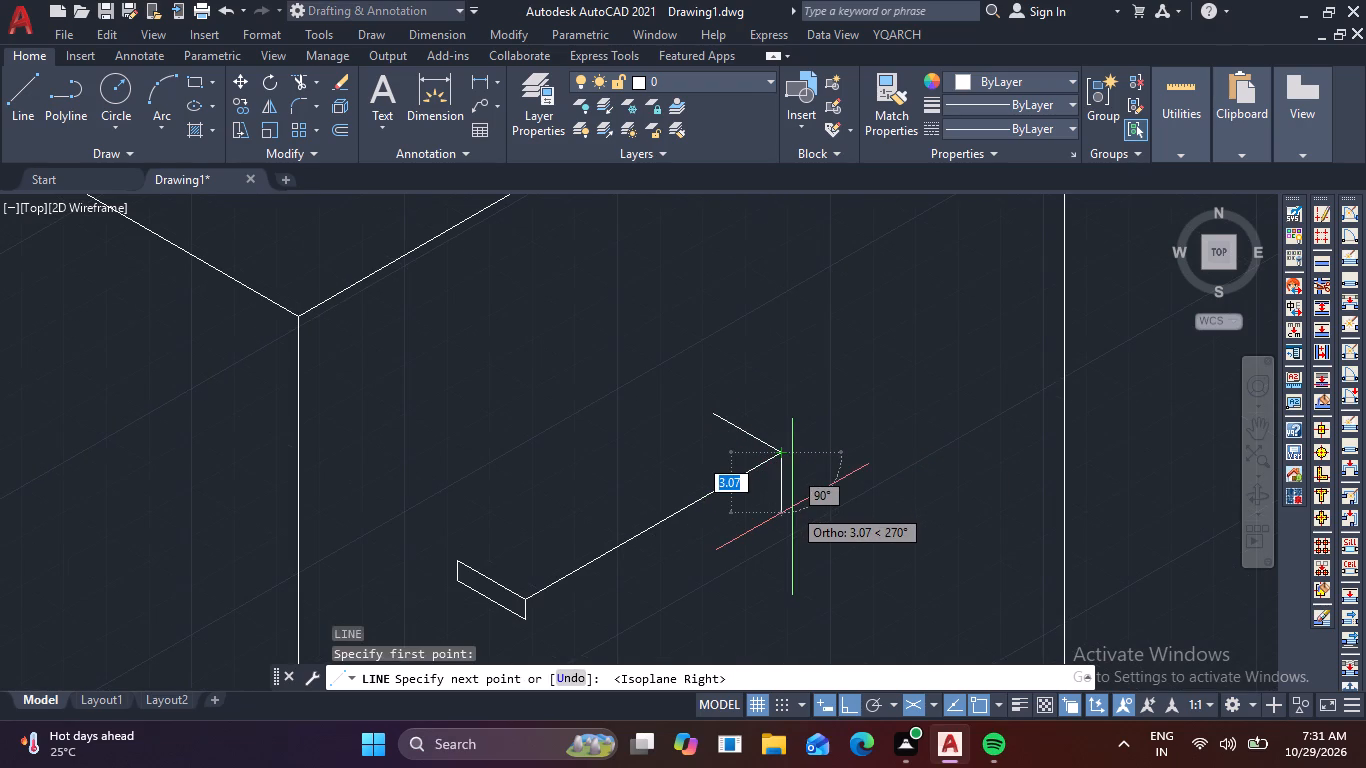
type("1")
key("space")
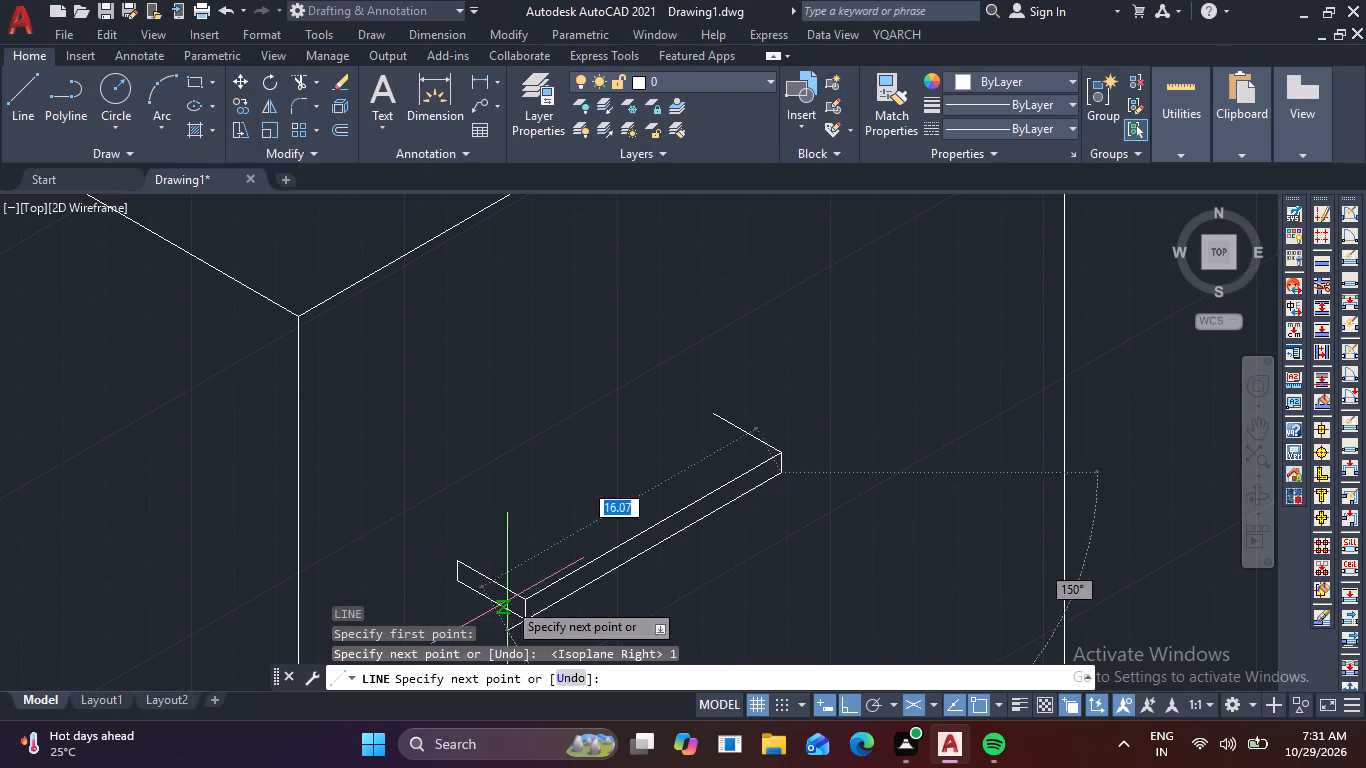
scroll(558, 609, "up", 2)
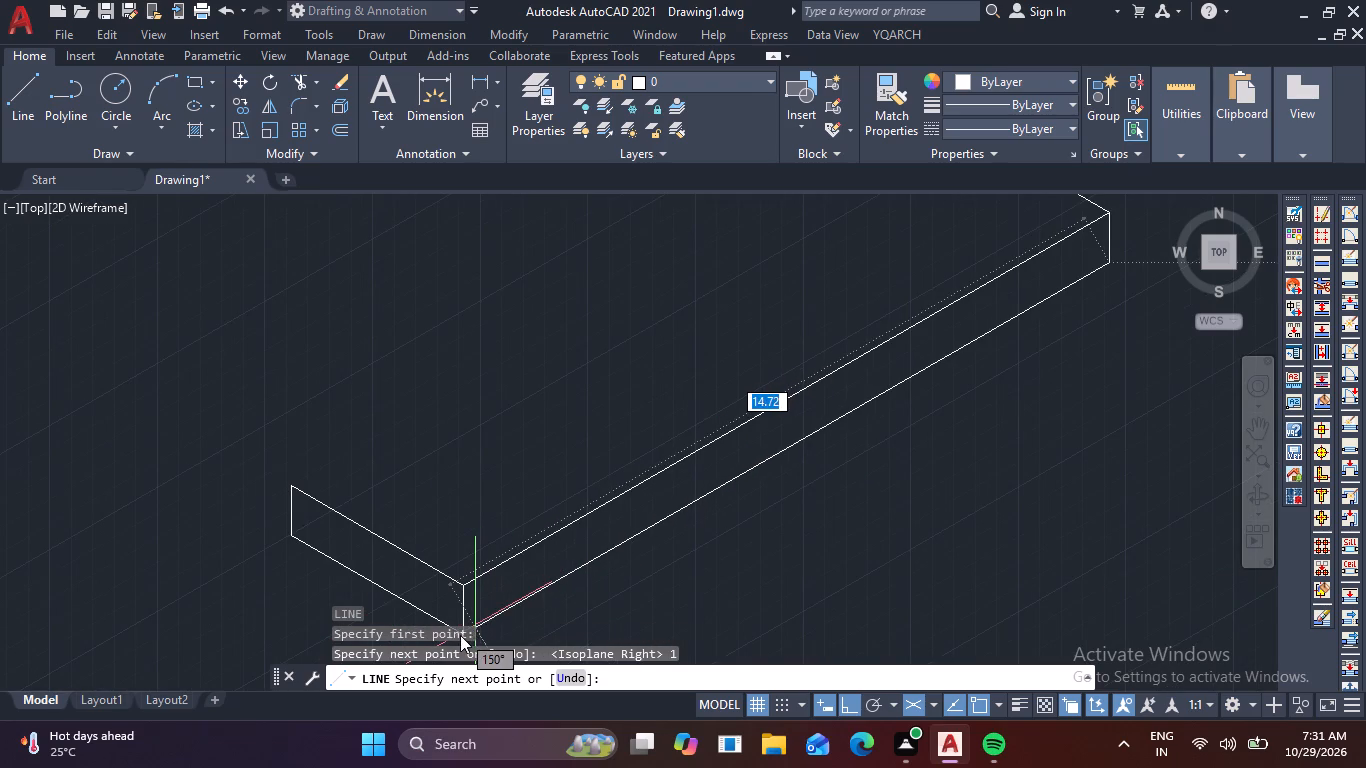
middle_click_drag(480, 605, 545, 568)
left_click(524, 600)
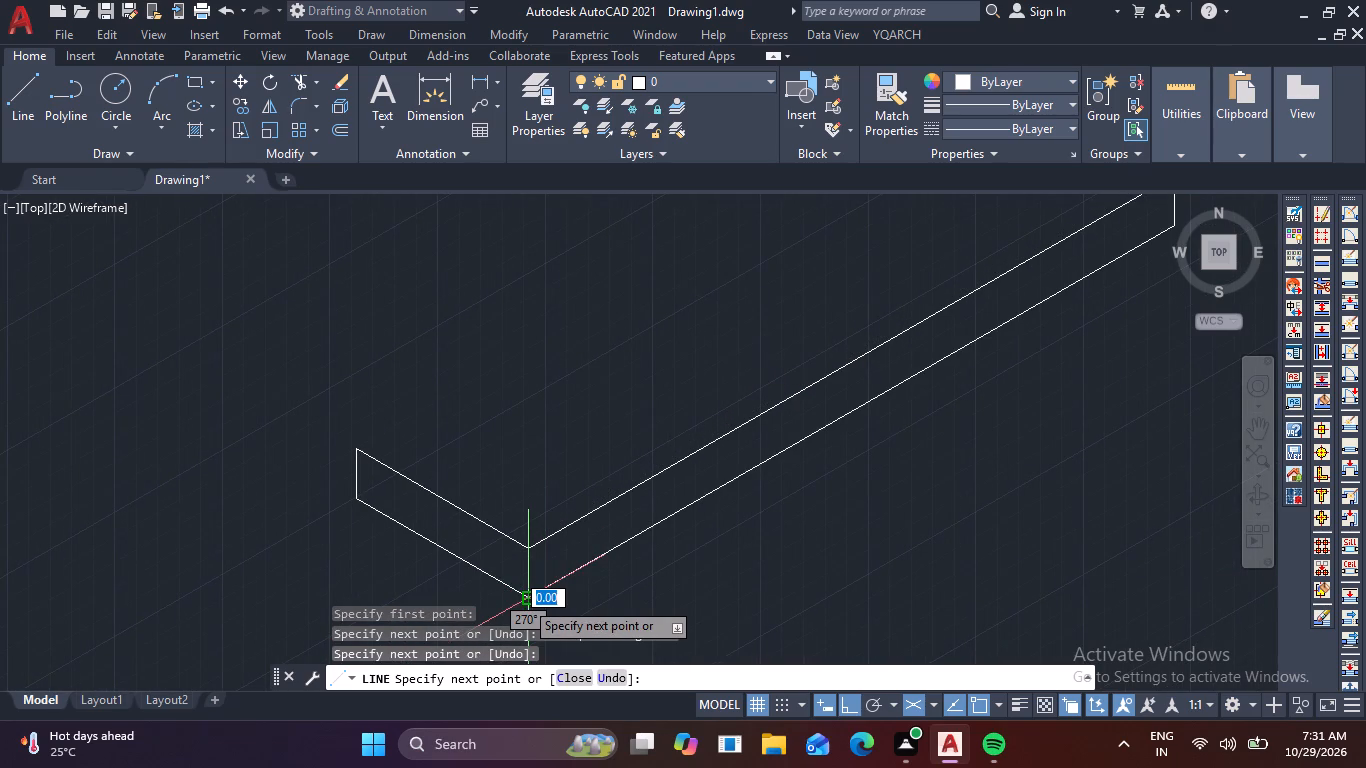
key("Escape")
Draw 1 unit down from the handle's far return end, then in the left isoplane a 330° line extending past the bar's end corner.
scroll(542, 627, "down", 2)
middle_click_drag(842, 600, 783, 663)
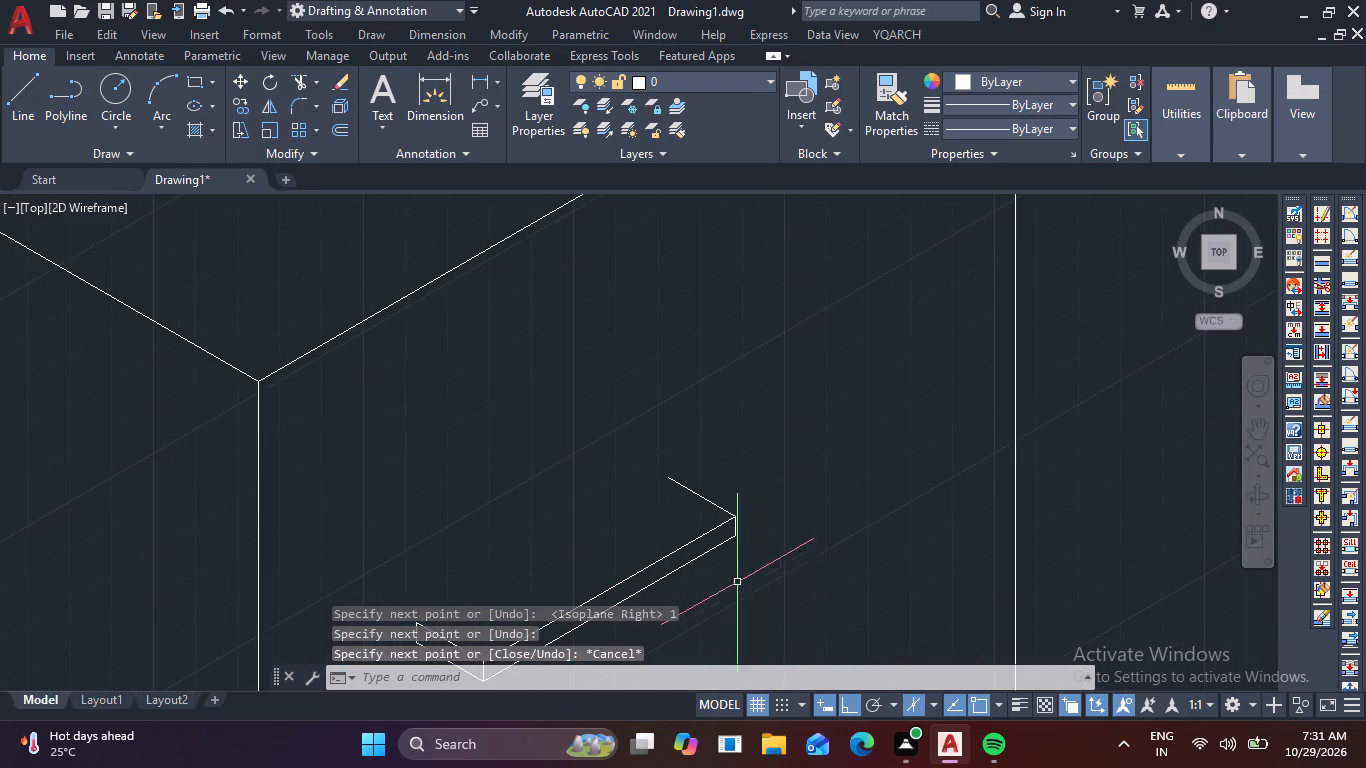
scroll(714, 528, "up", 1)
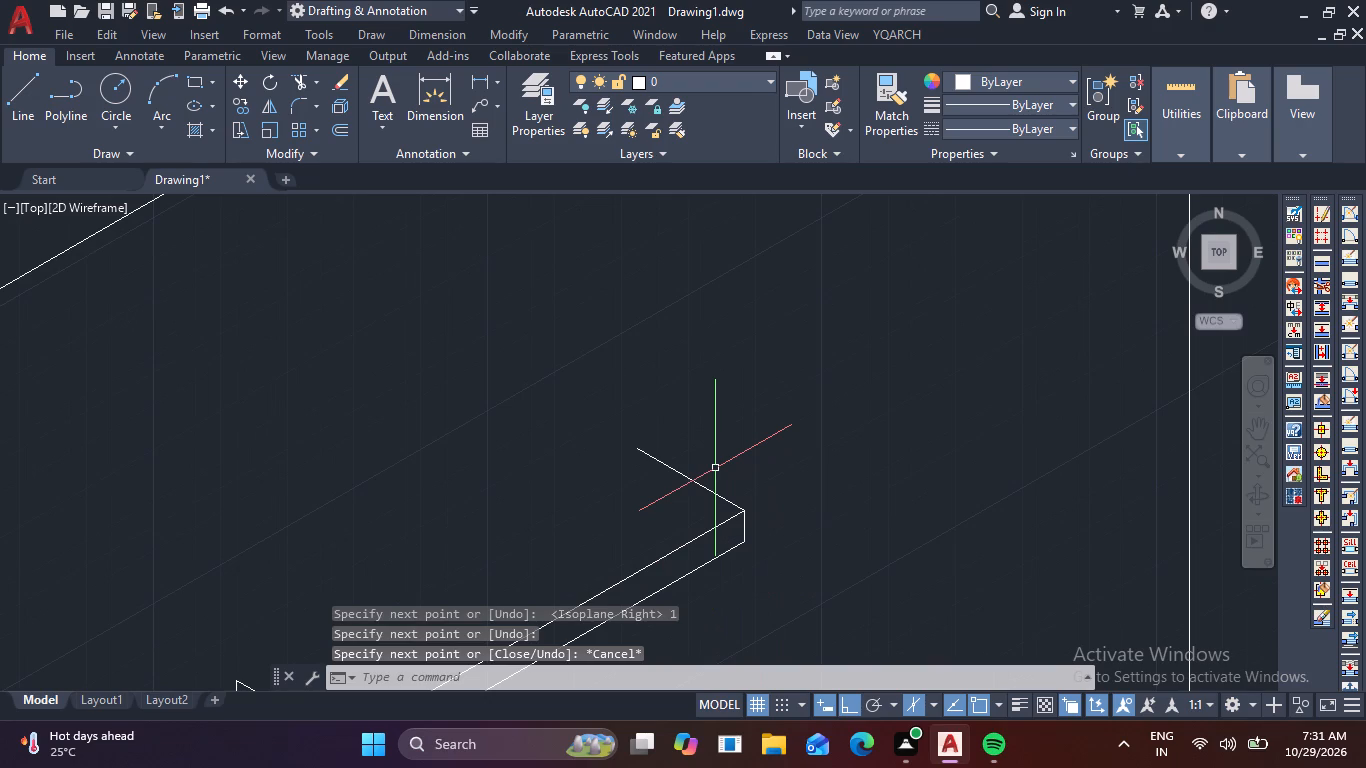
key("l")
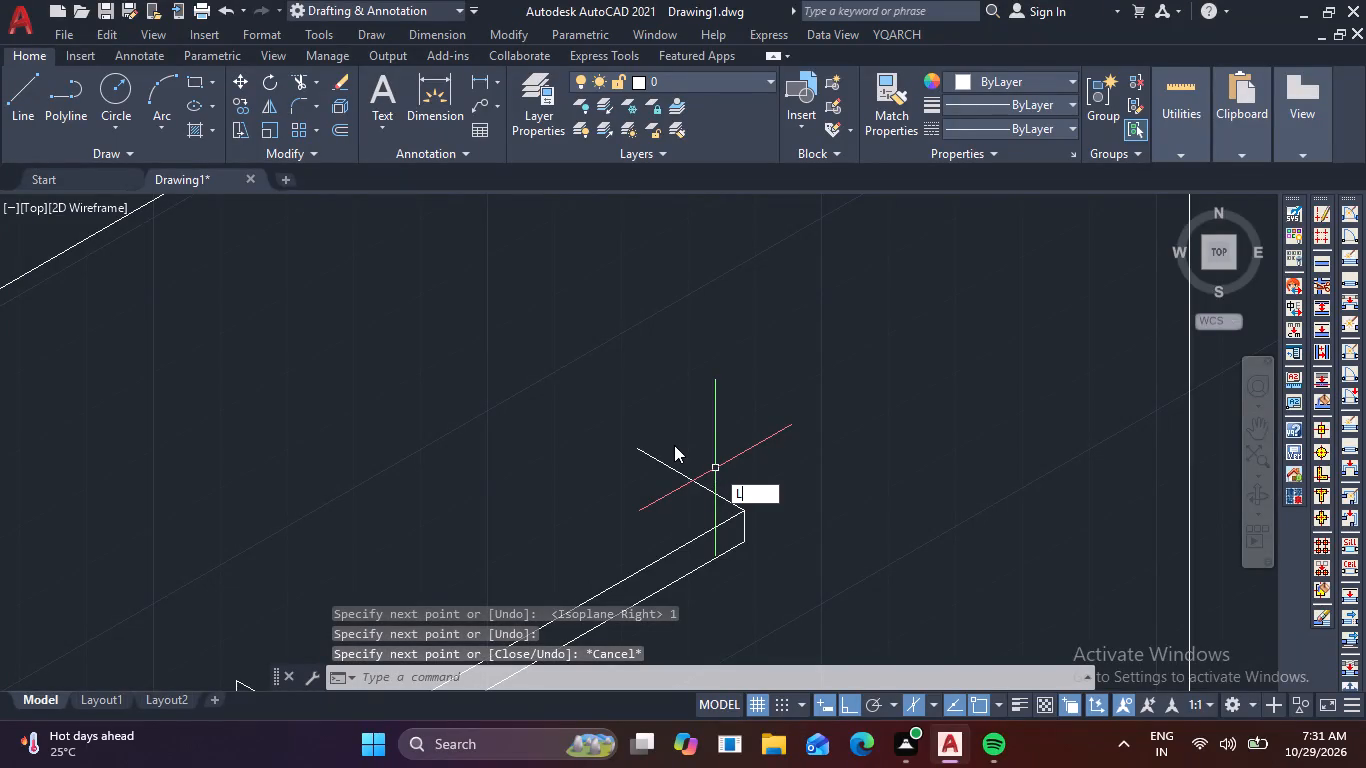
key("space")
left_click(635, 453)
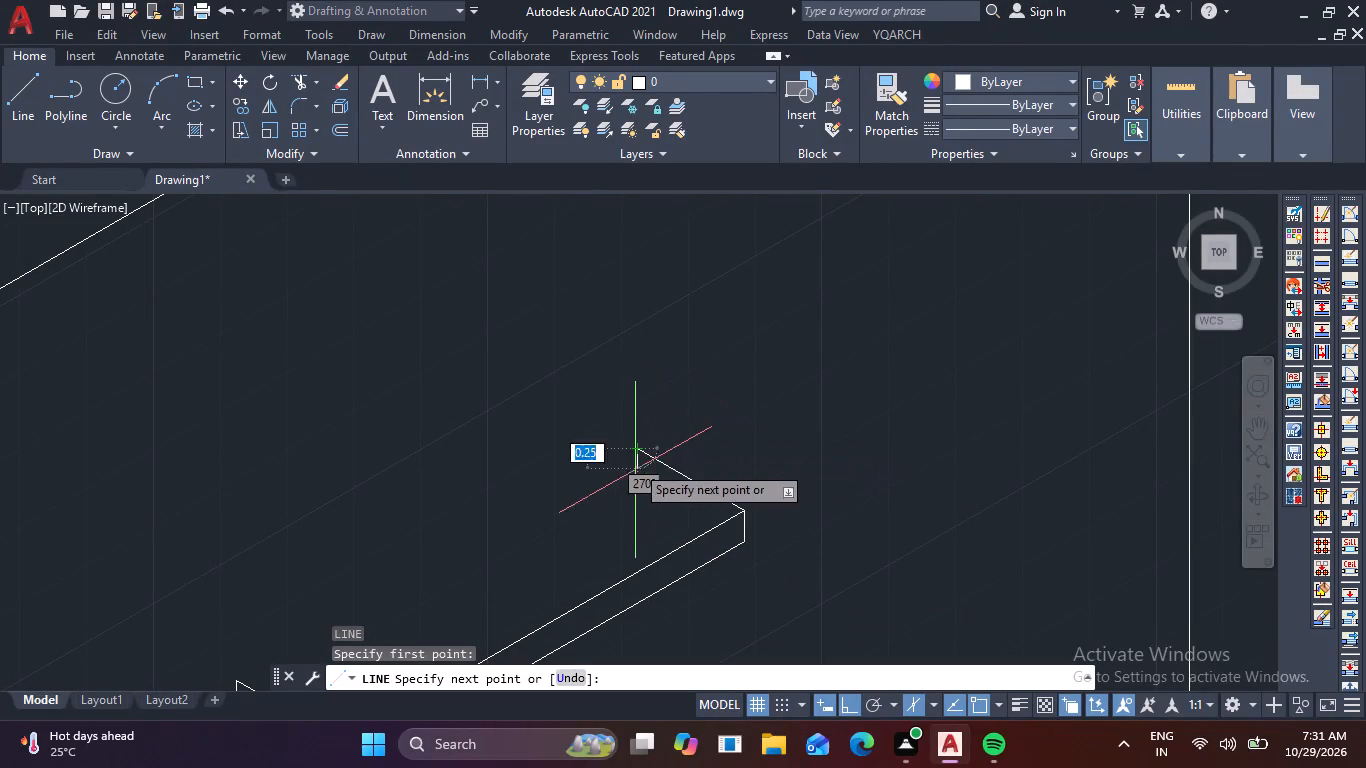
key("1")
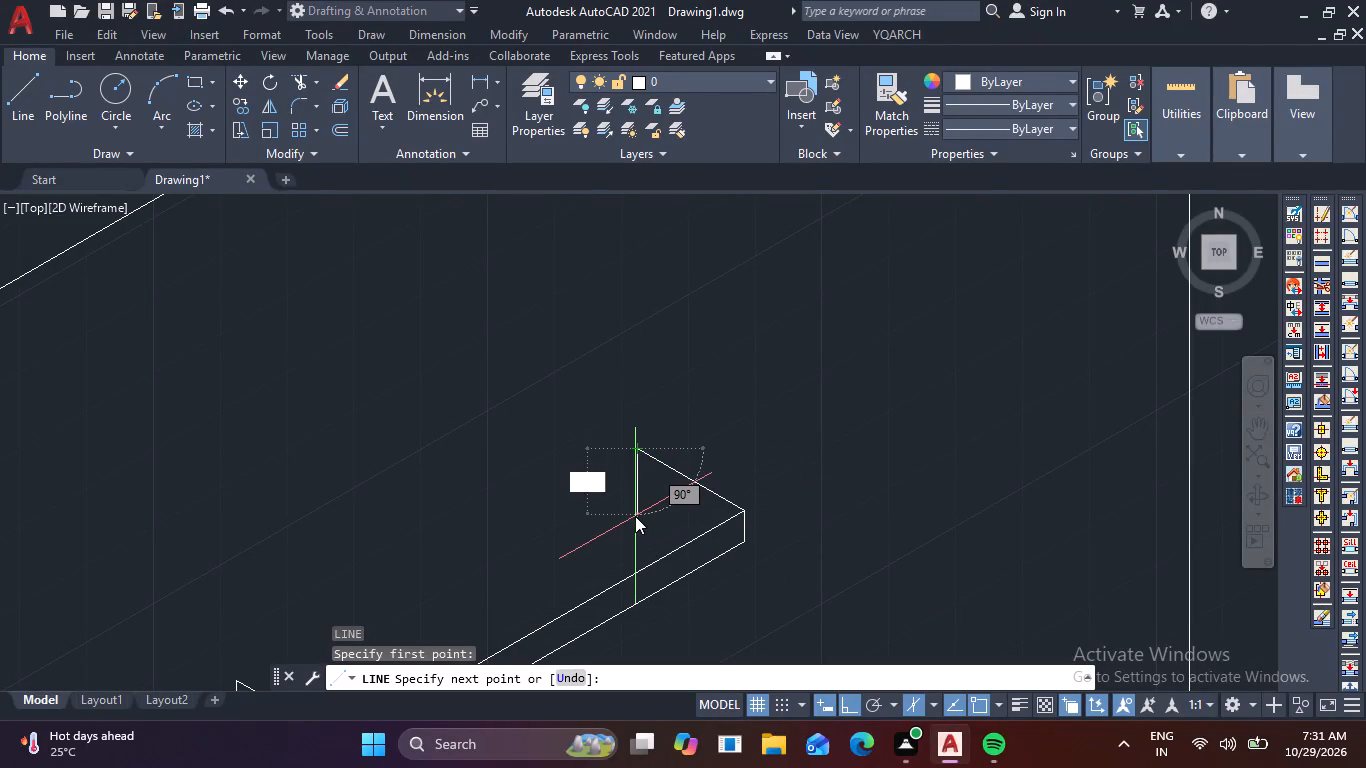
key("Return")
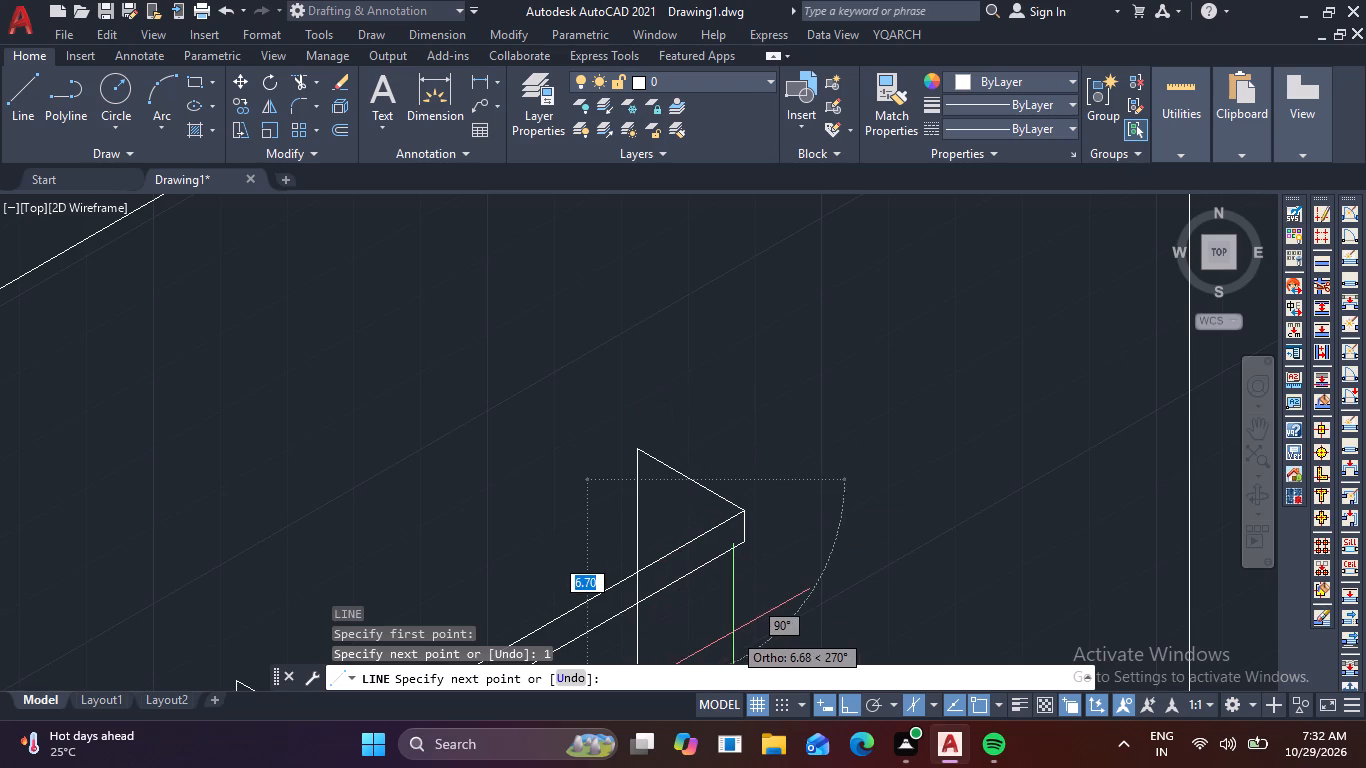
key("F5")
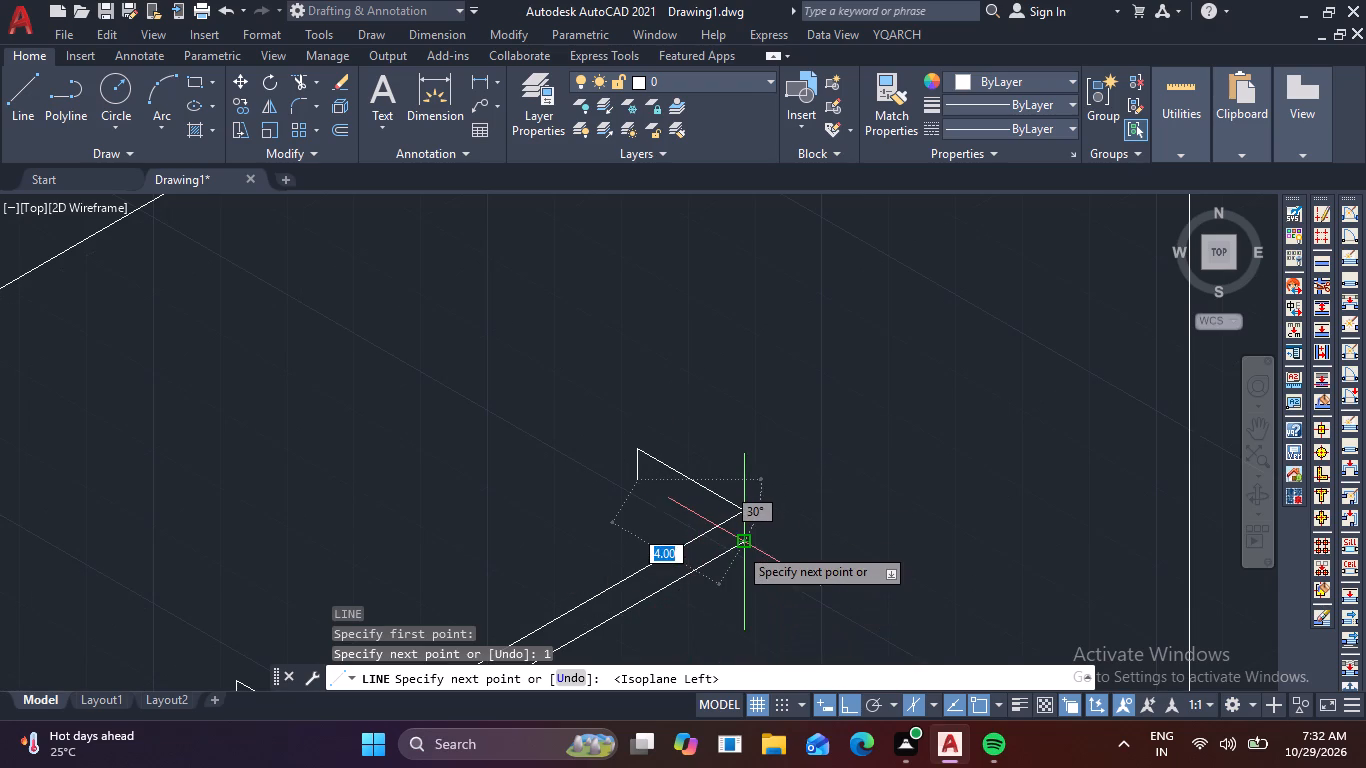
scroll(738, 546, "up", 1)
left_click(790, 595)
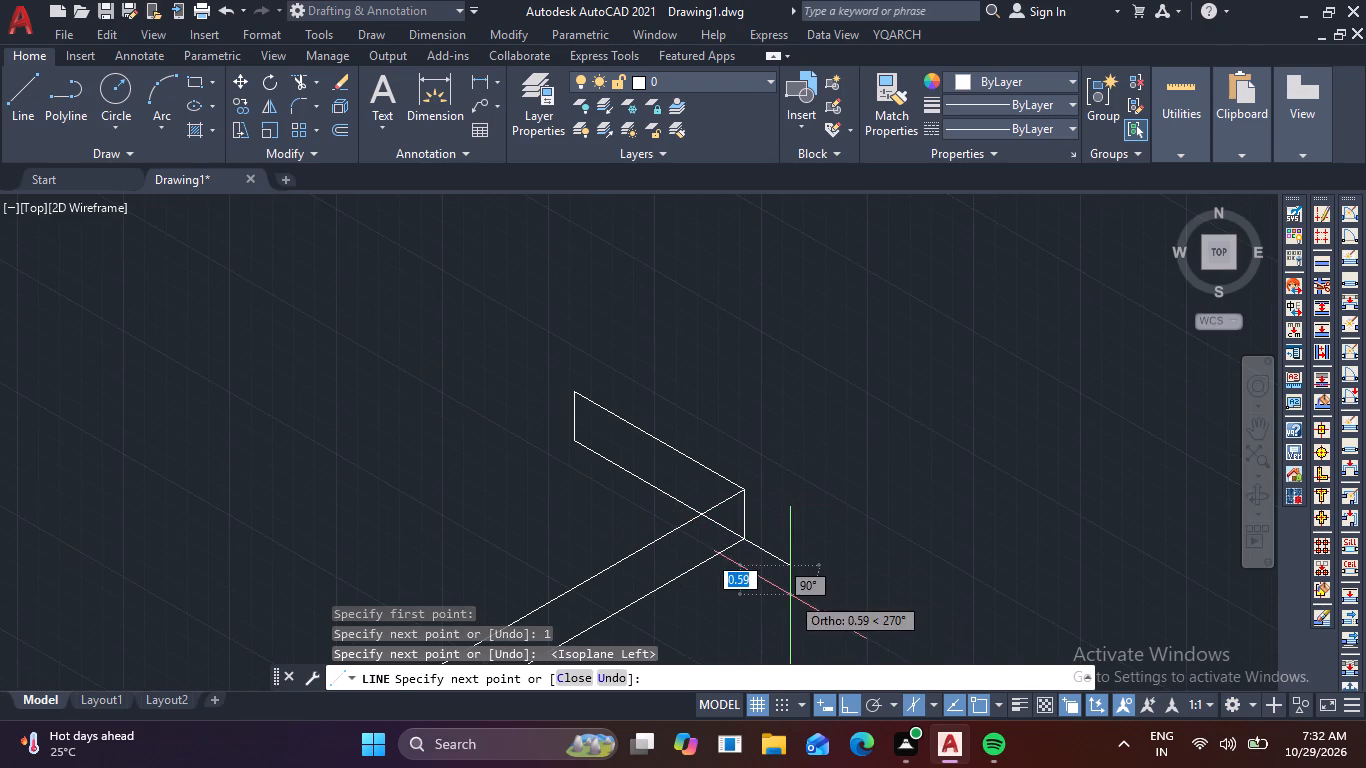
key("Escape")
Trim the new 330° line's overshoot beyond the handle's end and its segment crossing the bar's front face.
type("TR")
key("space")
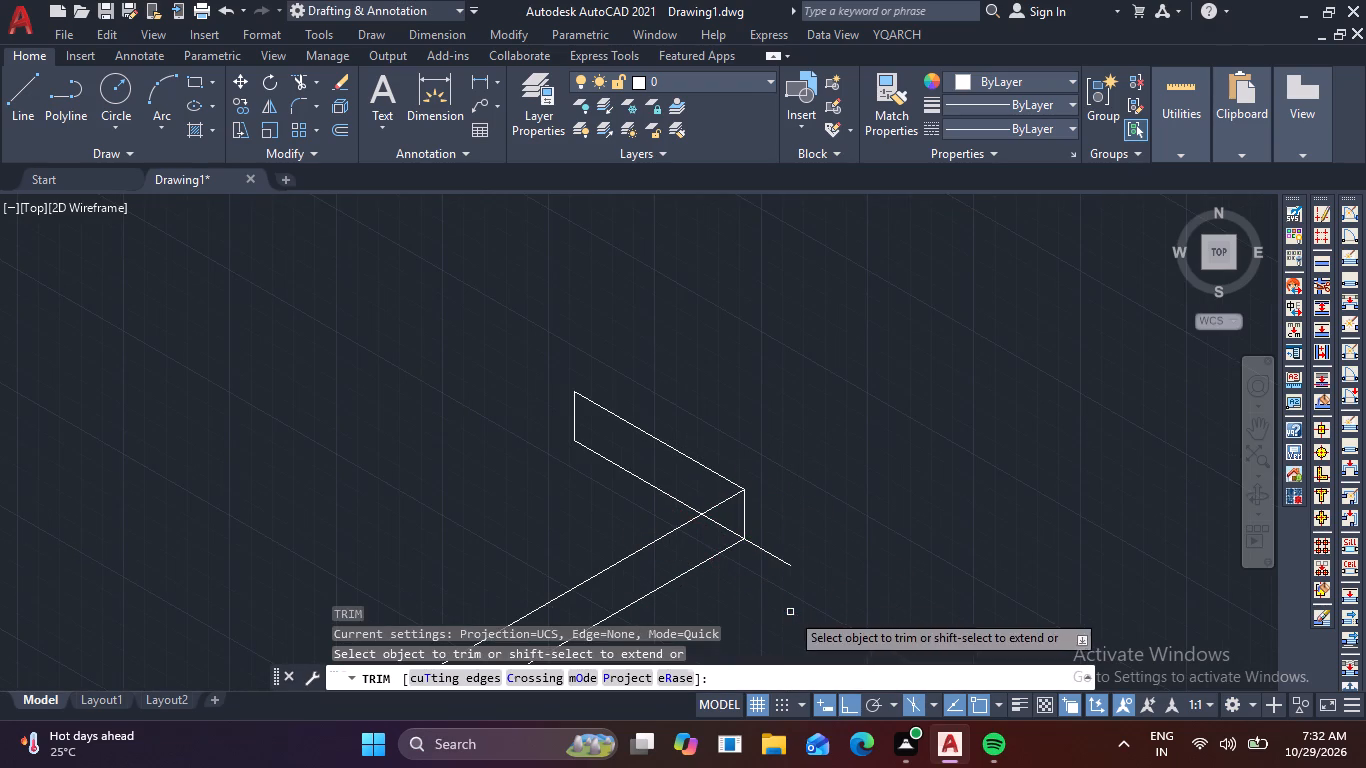
scroll(771, 576, "up", 1)
left_click(770, 517)
left_click(720, 583)
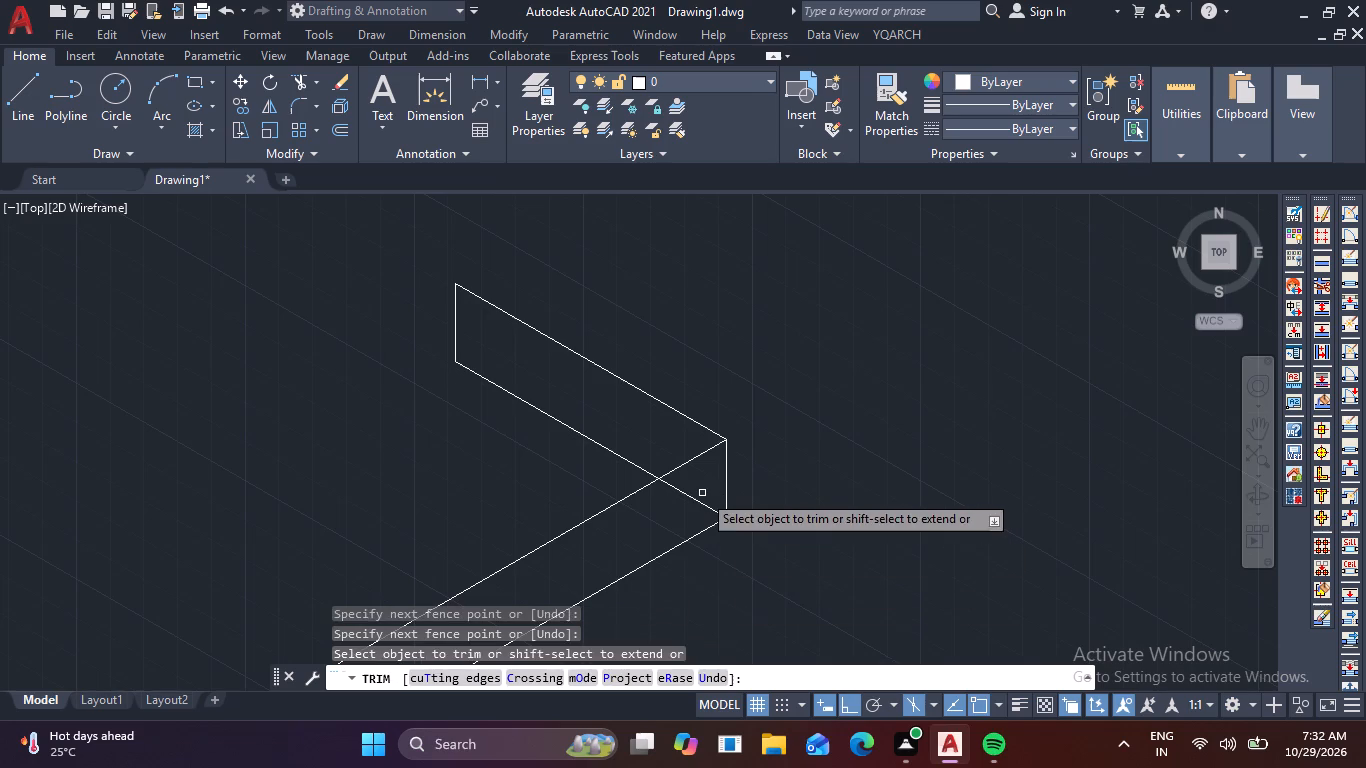
left_click(701, 492)
left_click(677, 507)
key("Escape")
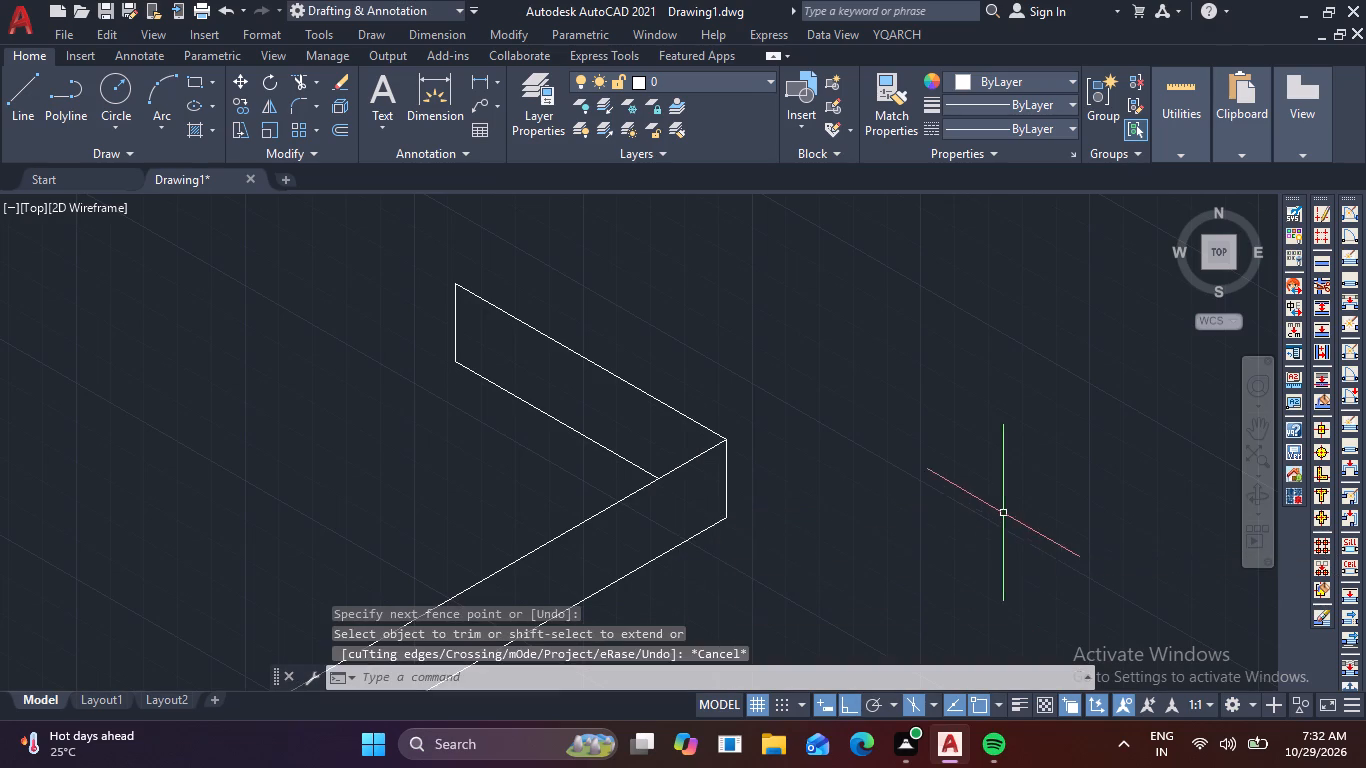
Copy the whole bar handle from its lower front corner to the second front panel, about 46 units along 30° in the top isoplane.
scroll(997, 502, "down", 5)
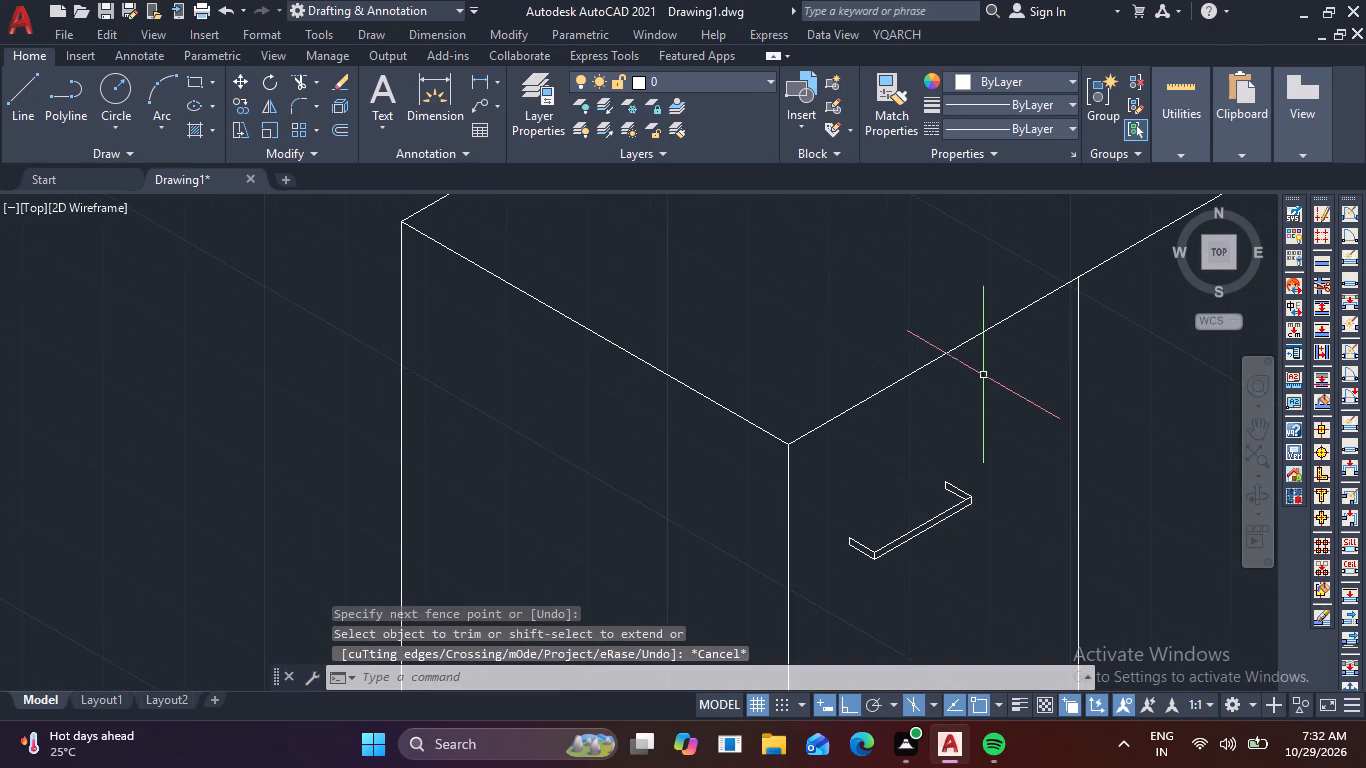
scroll(881, 518, "down", 4)
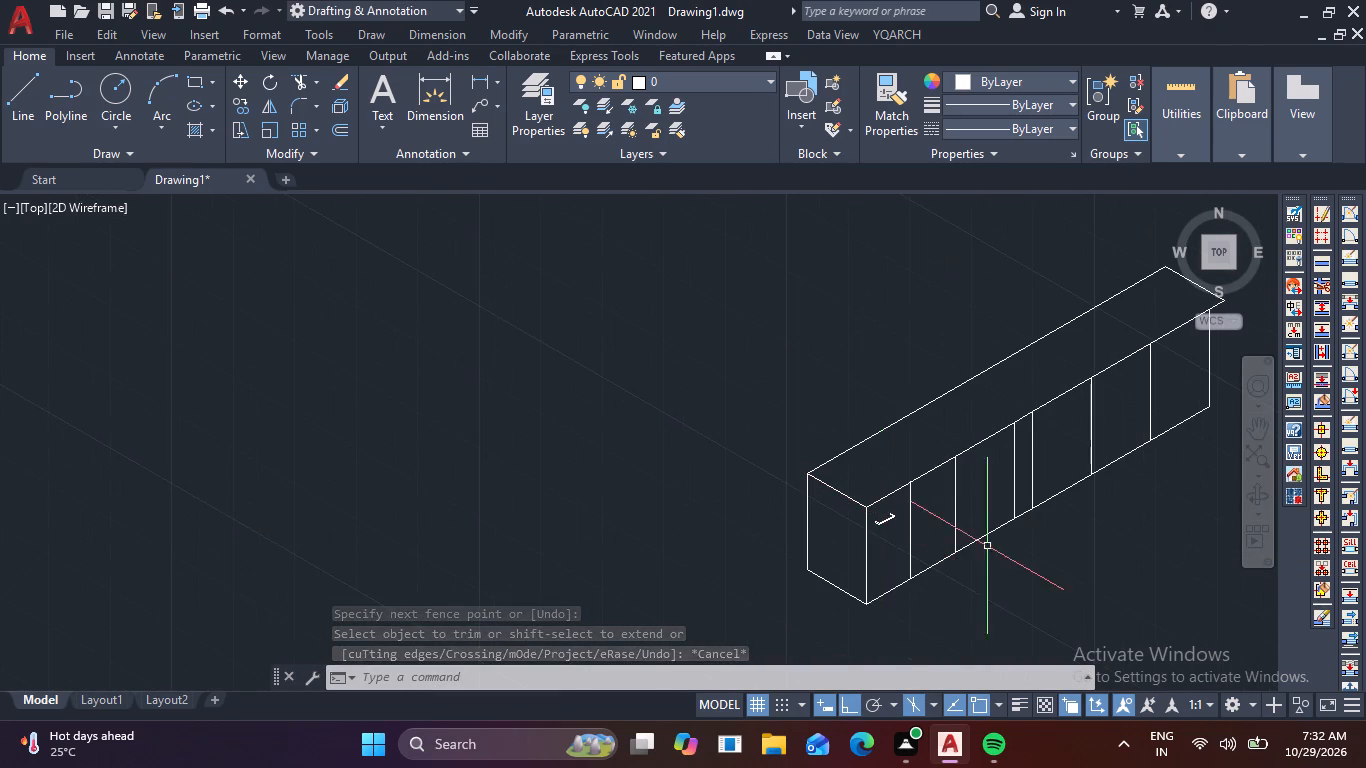
scroll(849, 573, "up", 4)
middle_click_drag(1002, 438, 642, 540)
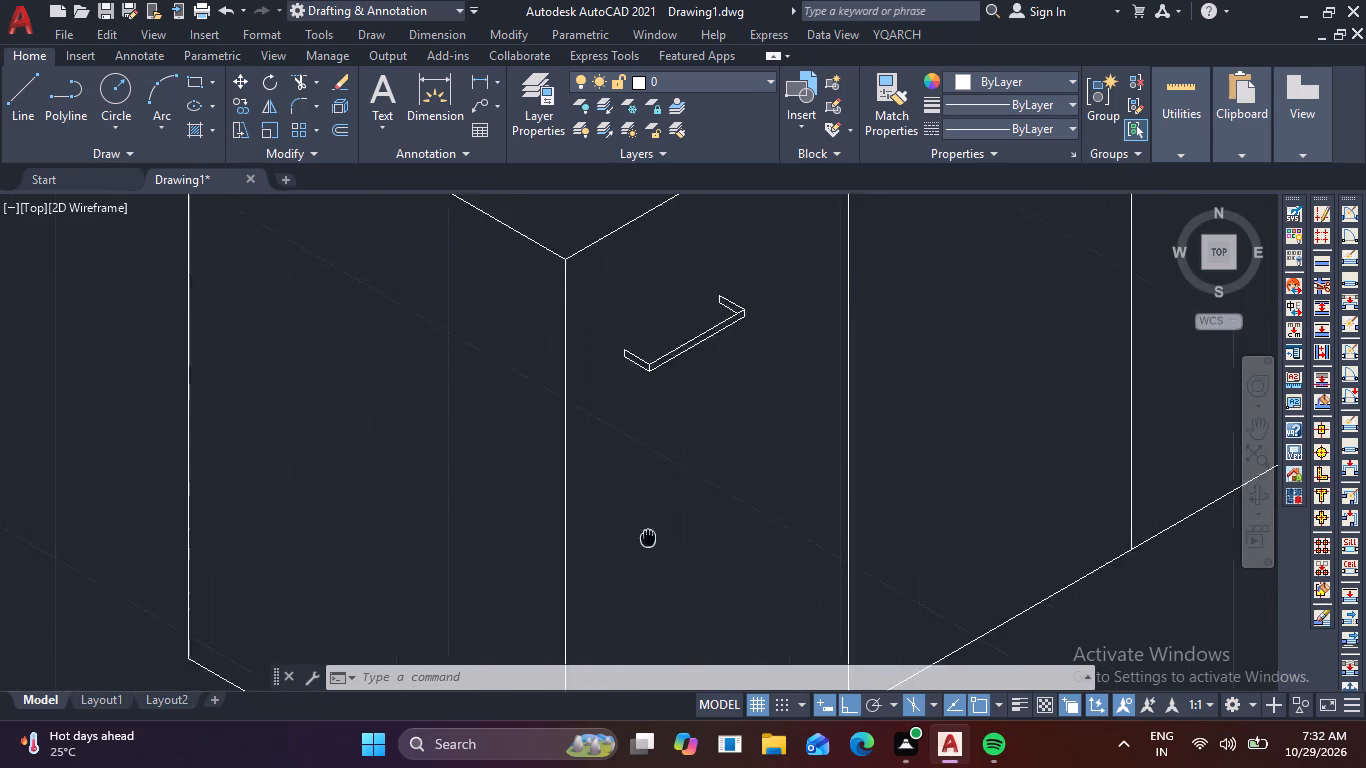
middle_click_drag(642, 540, 488, 613)
scroll(488, 613, "up", 1)
scroll(427, 269, "down", 1)
middle_click_drag(427, 272, 349, 405)
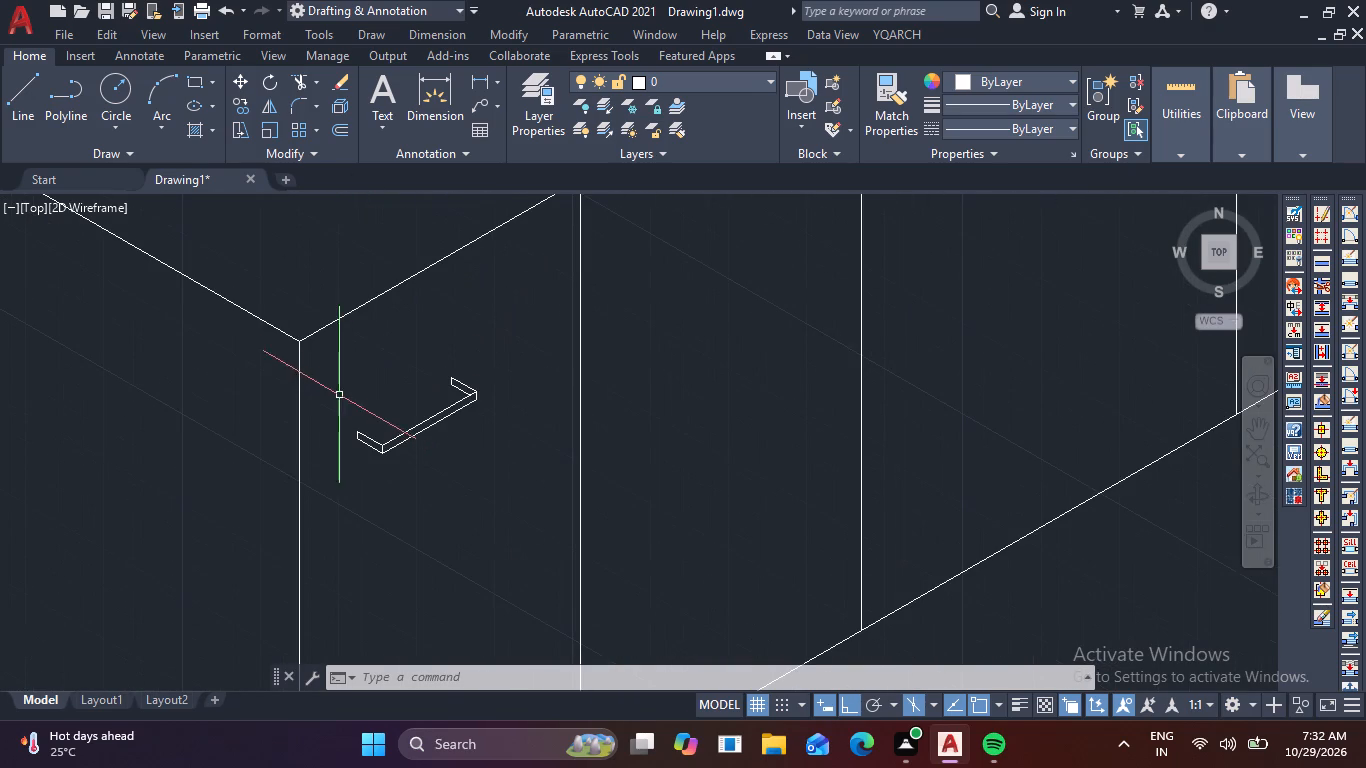
left_click(329, 380)
left_click(503, 485)
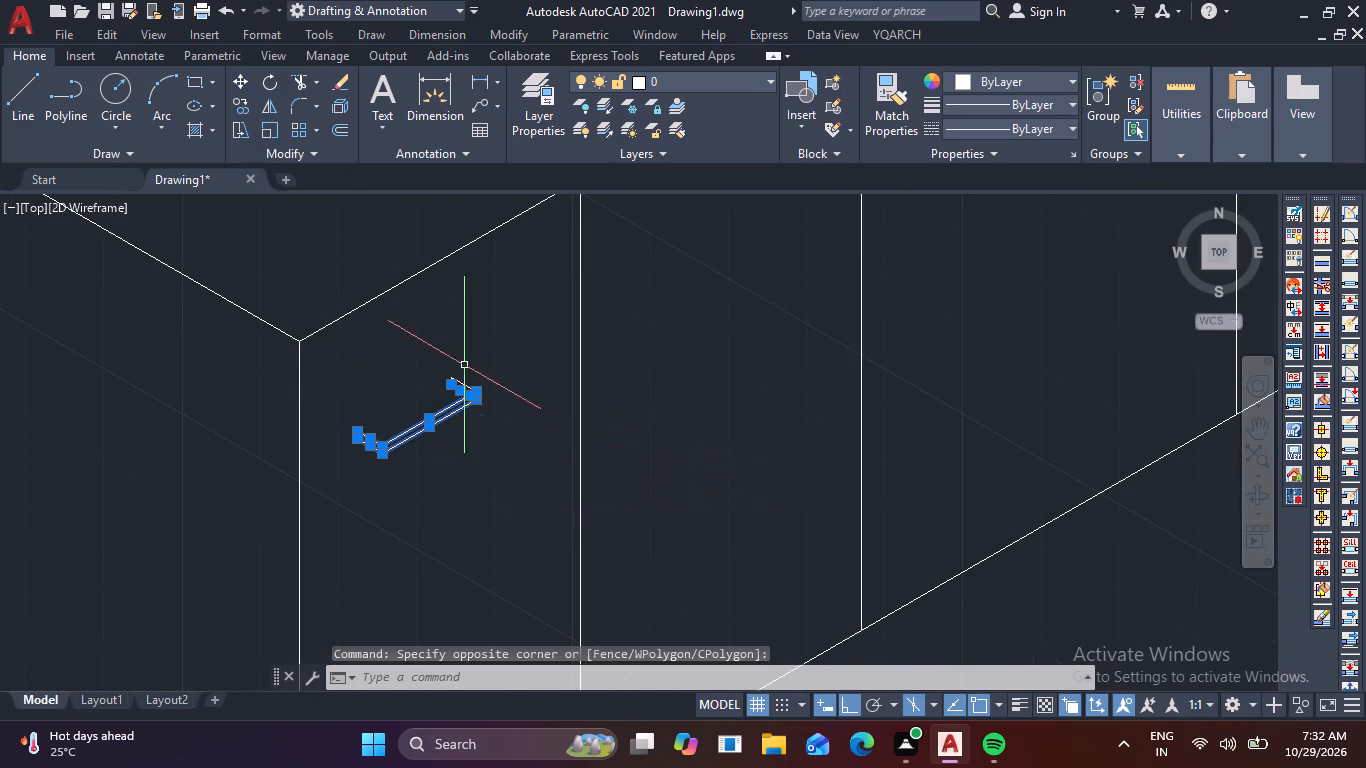
left_click(418, 350)
left_click(486, 464)
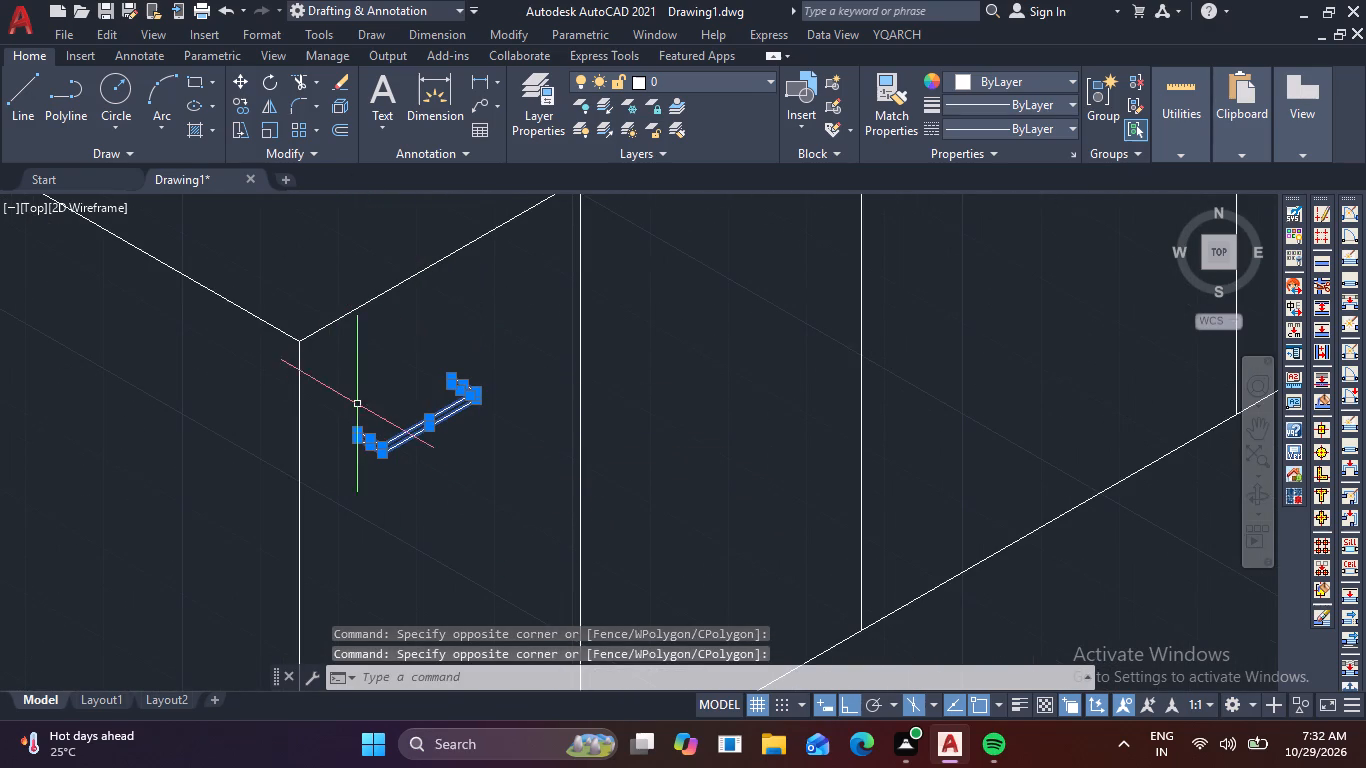
left_click(327, 404)
left_click(401, 510)
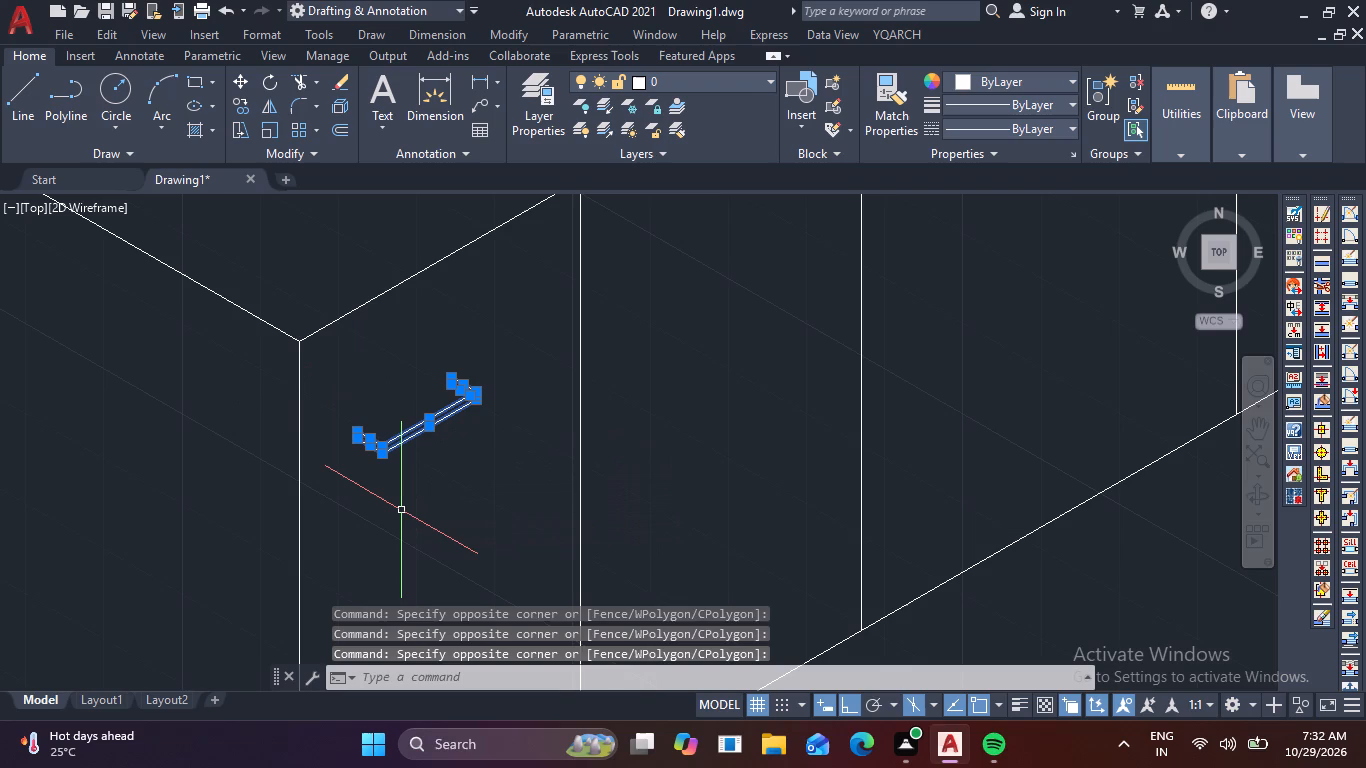
type("CO")
key("space")
left_click(388, 451)
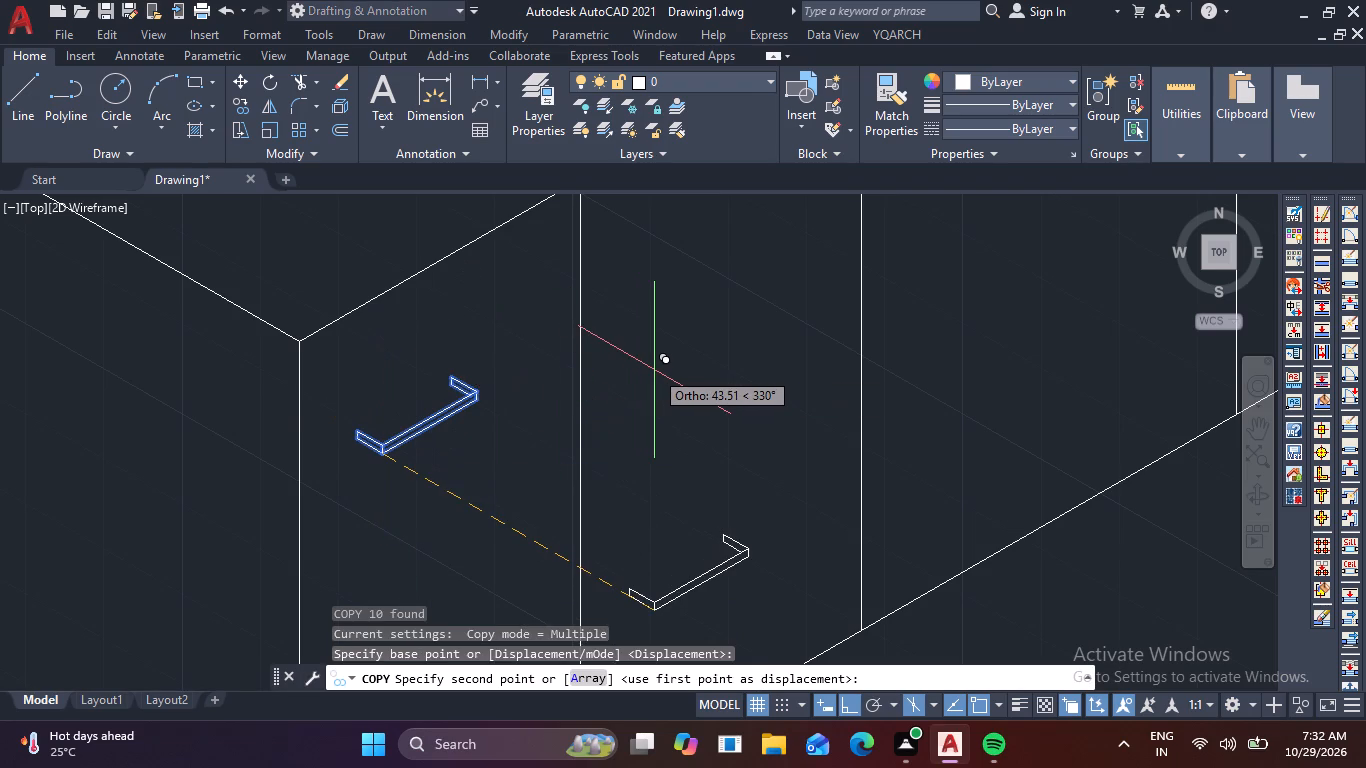
key("F5")
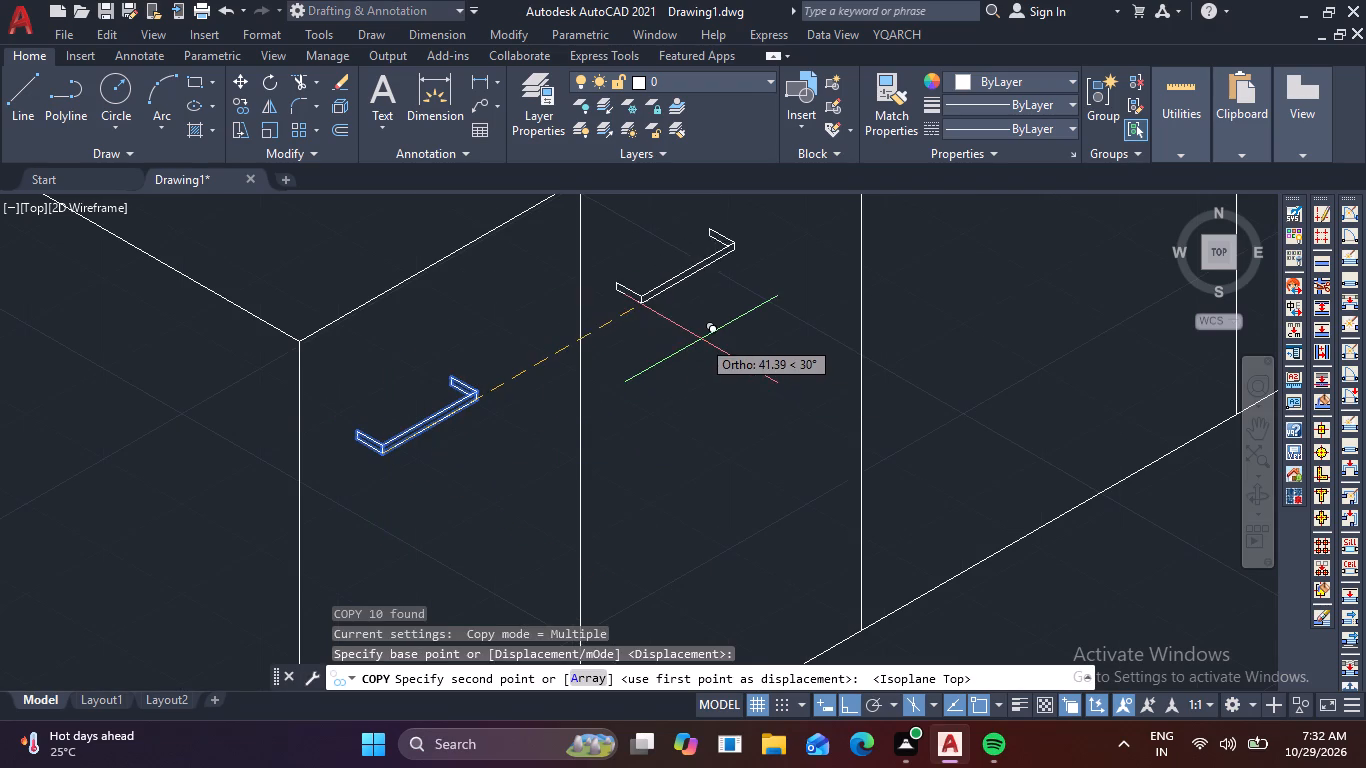
scroll(701, 339, "down", 1)
middle_click_drag(701, 339, 647, 391)
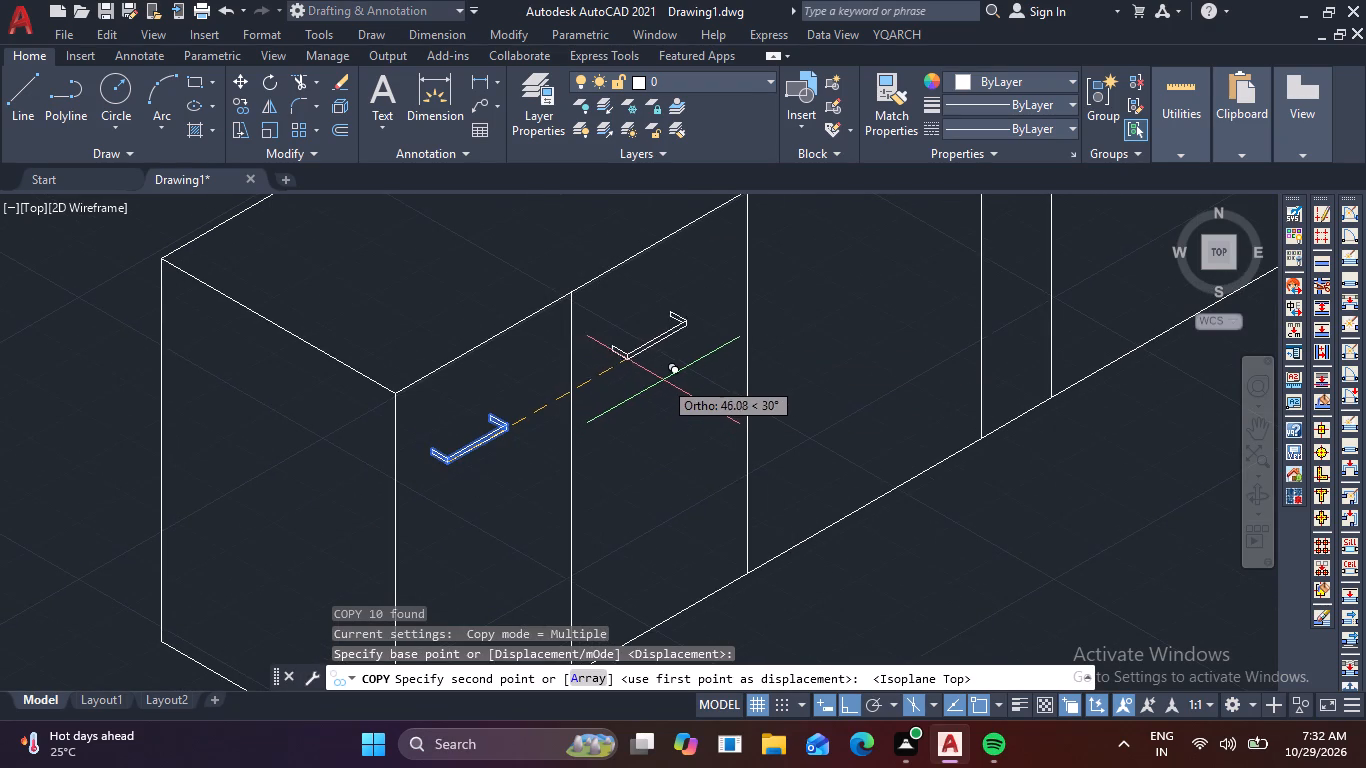
left_click(672, 373)
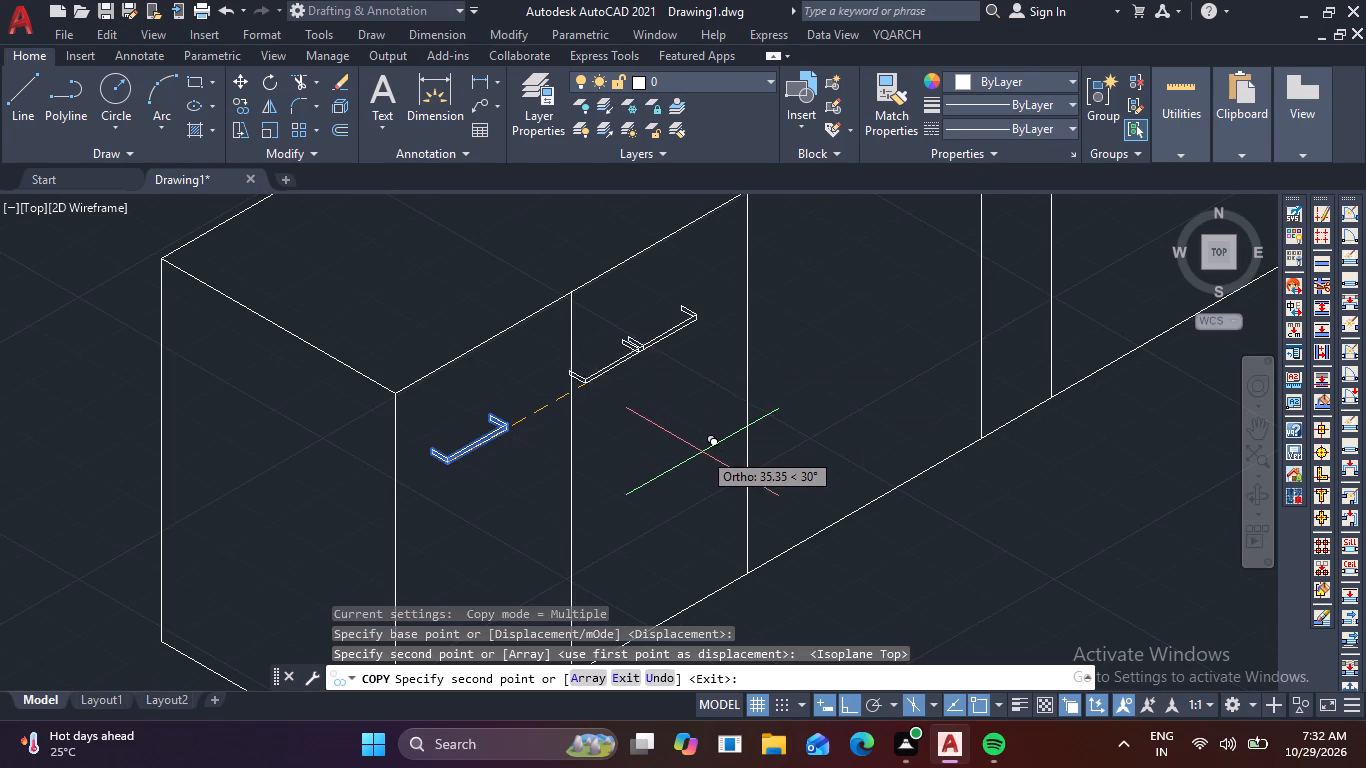
Place another handle copy on the third front panel, about 100 units along 30° from the original.
scroll(885, 333, "down", 2)
middle_click_drag(885, 333, 782, 416)
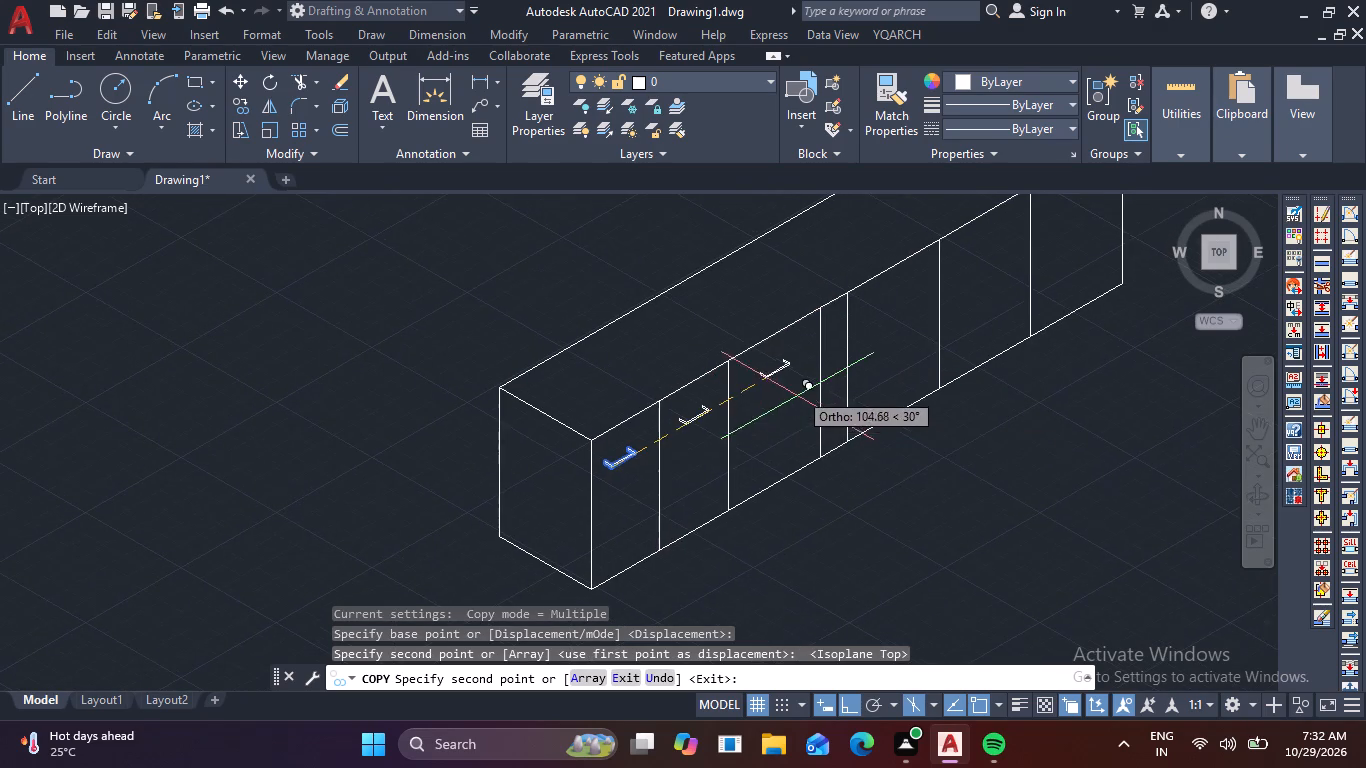
scroll(798, 388, "up", 1)
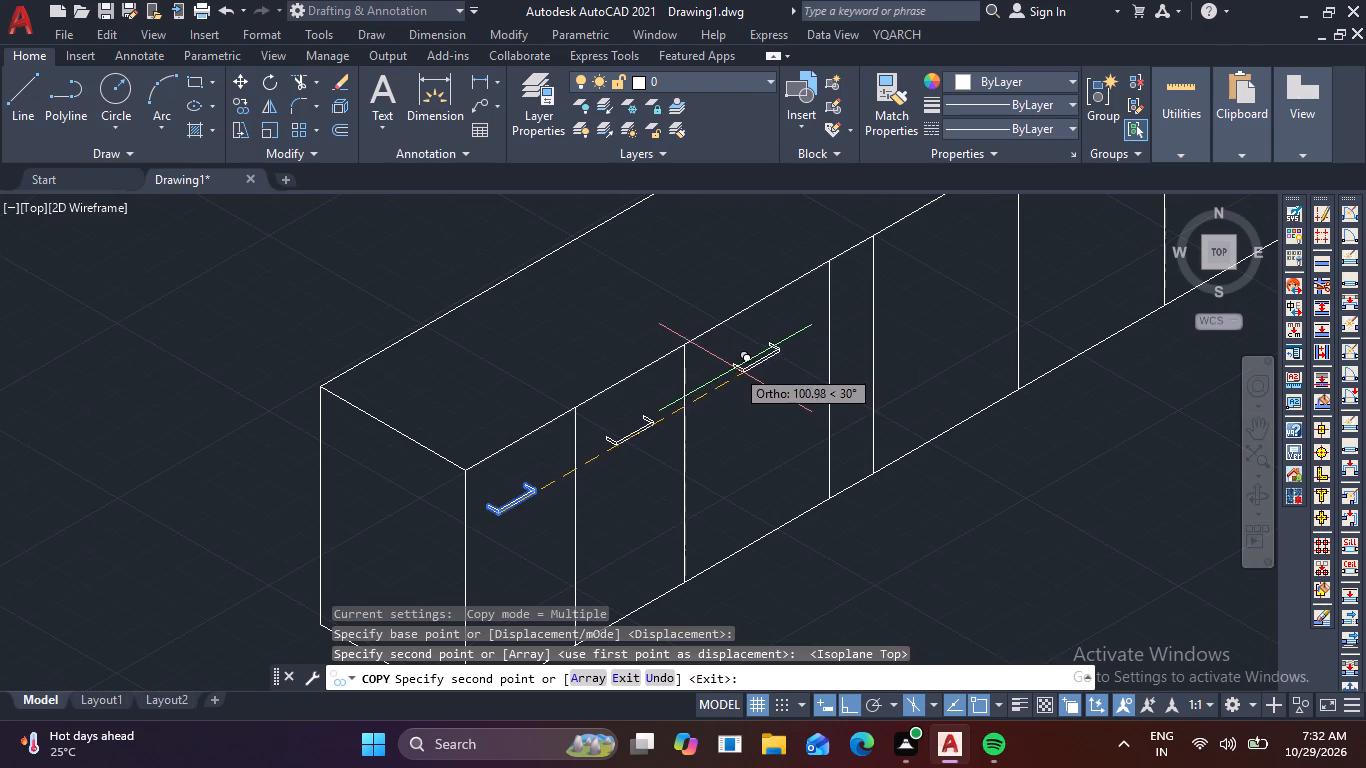
left_click(733, 368)
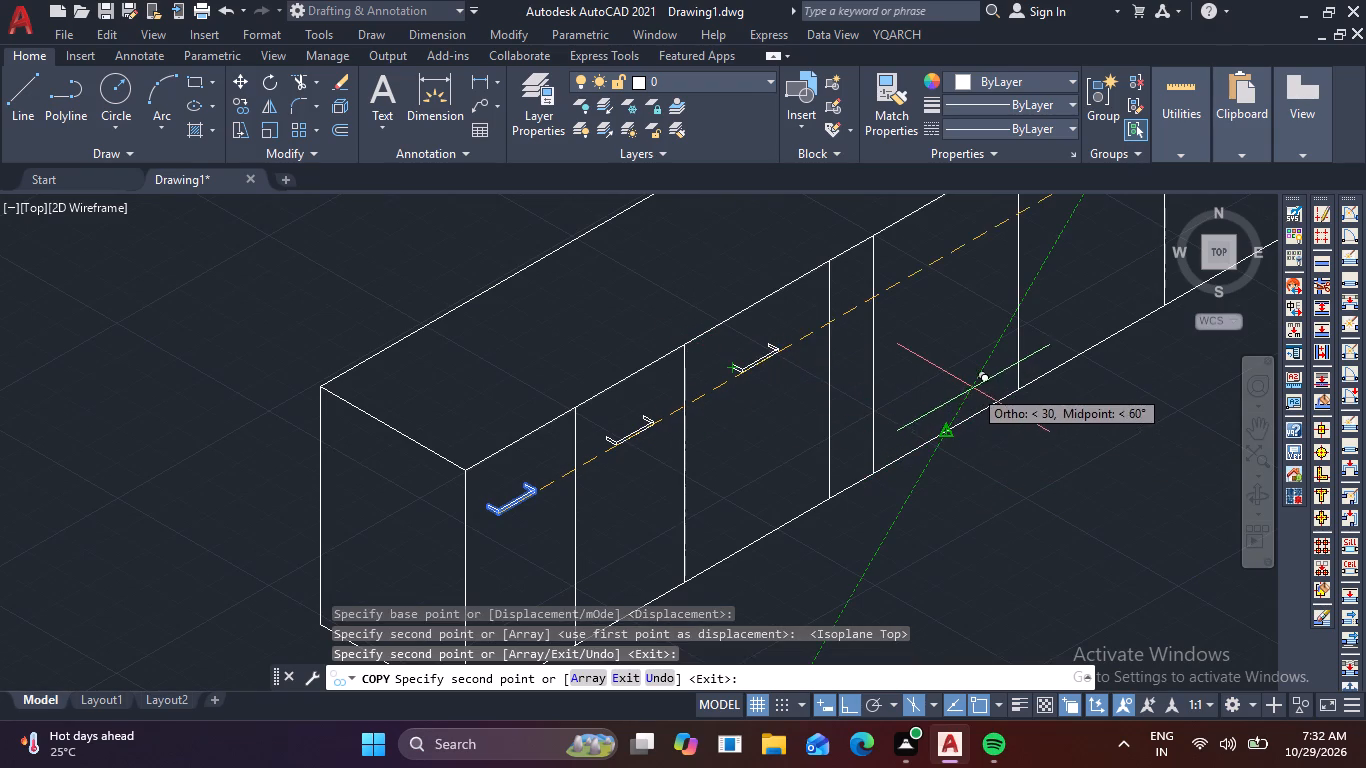
Place another handle copy on the panel just beyond the narrow strip, about 180 units along 30° from the original.
scroll(989, 318, "down", 1)
middle_click_drag(971, 320, 888, 364)
scroll(956, 324, "down", 1)
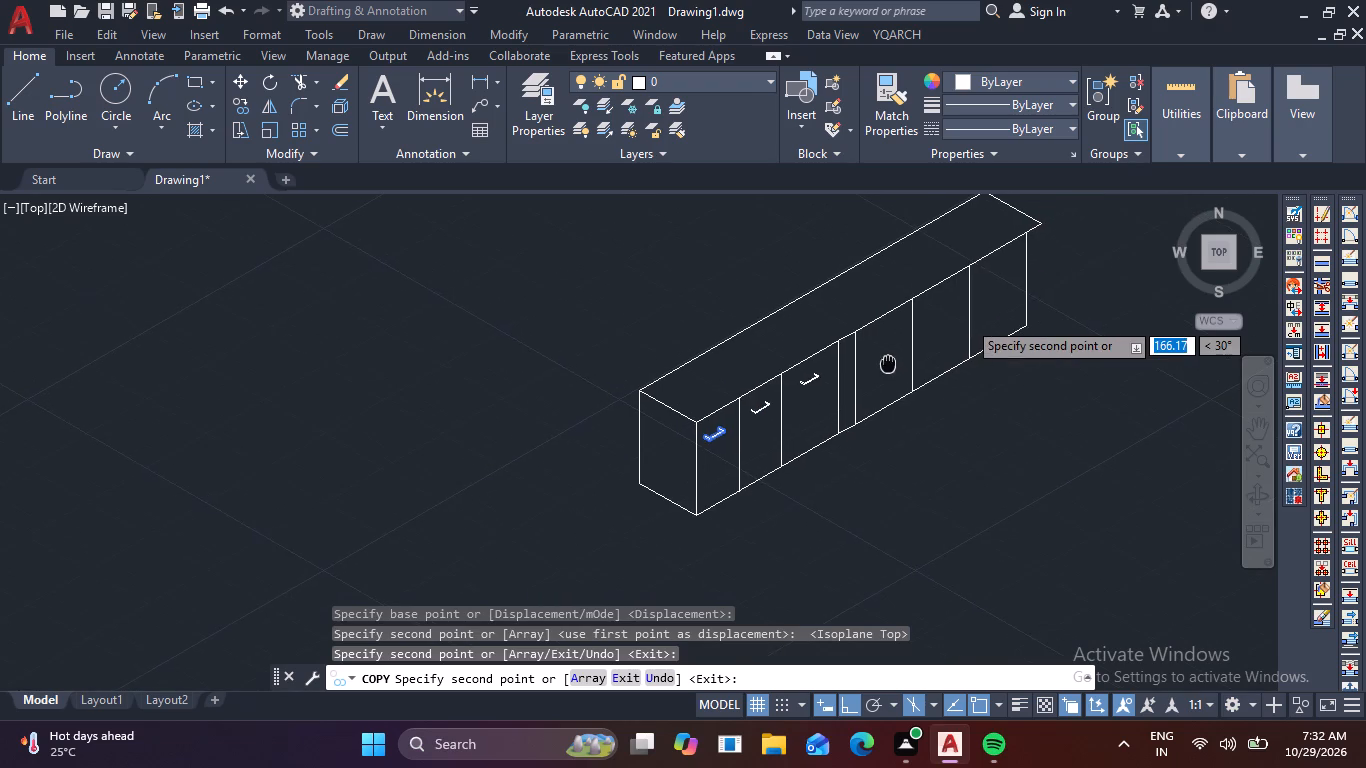
middle_click_drag(888, 364, 887, 364)
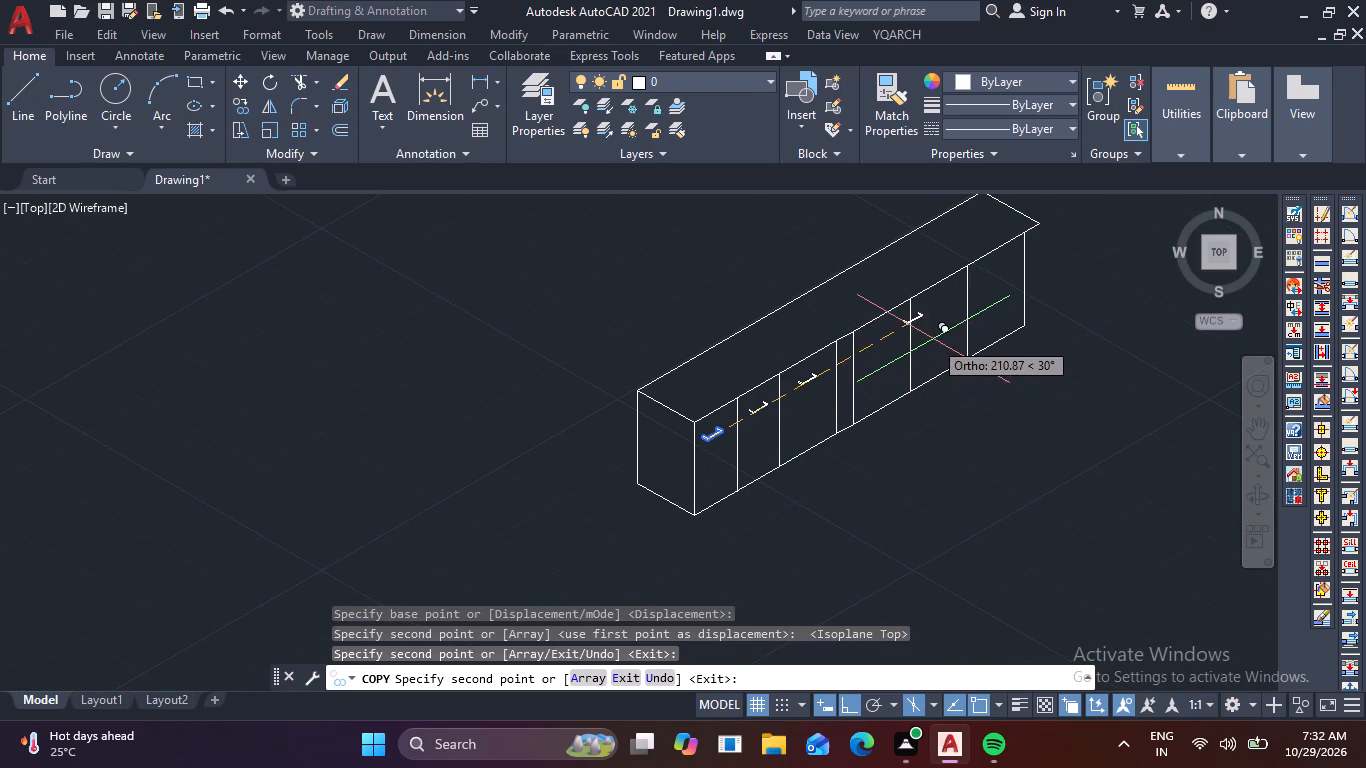
scroll(897, 342, "up", 3)
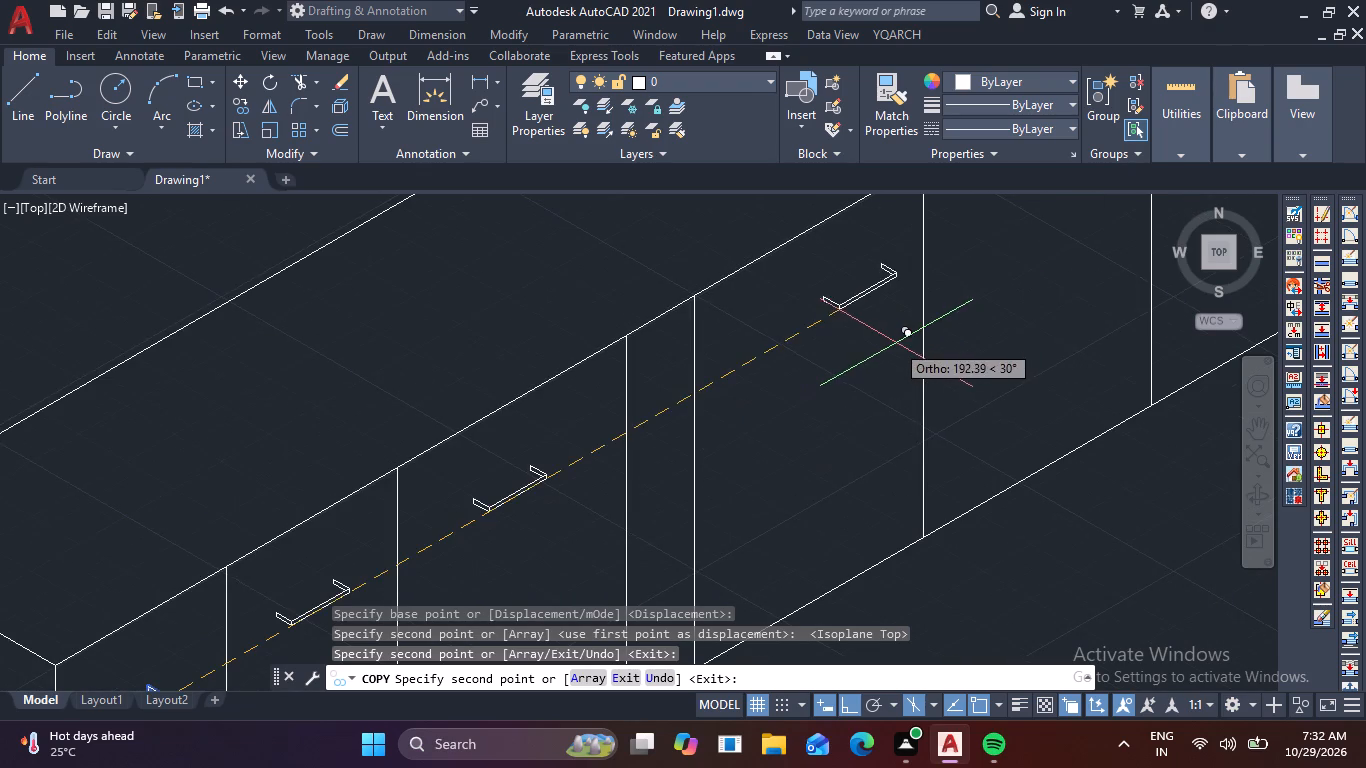
left_click(829, 360)
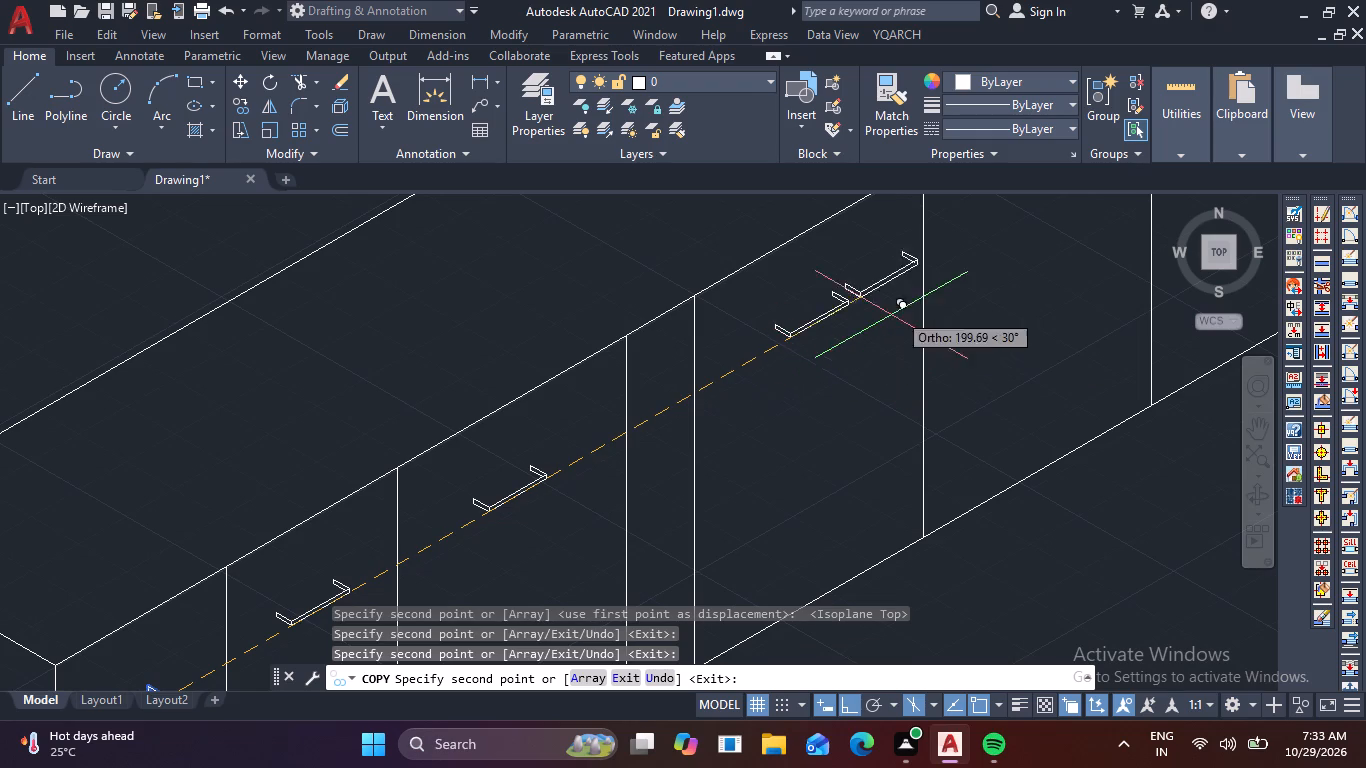
Place a final handle copy on the run's last front panel, about 301 units along 30° from the original, and finish copying.
scroll(1001, 275, "down", 2)
middle_click_drag(1004, 276, 803, 461)
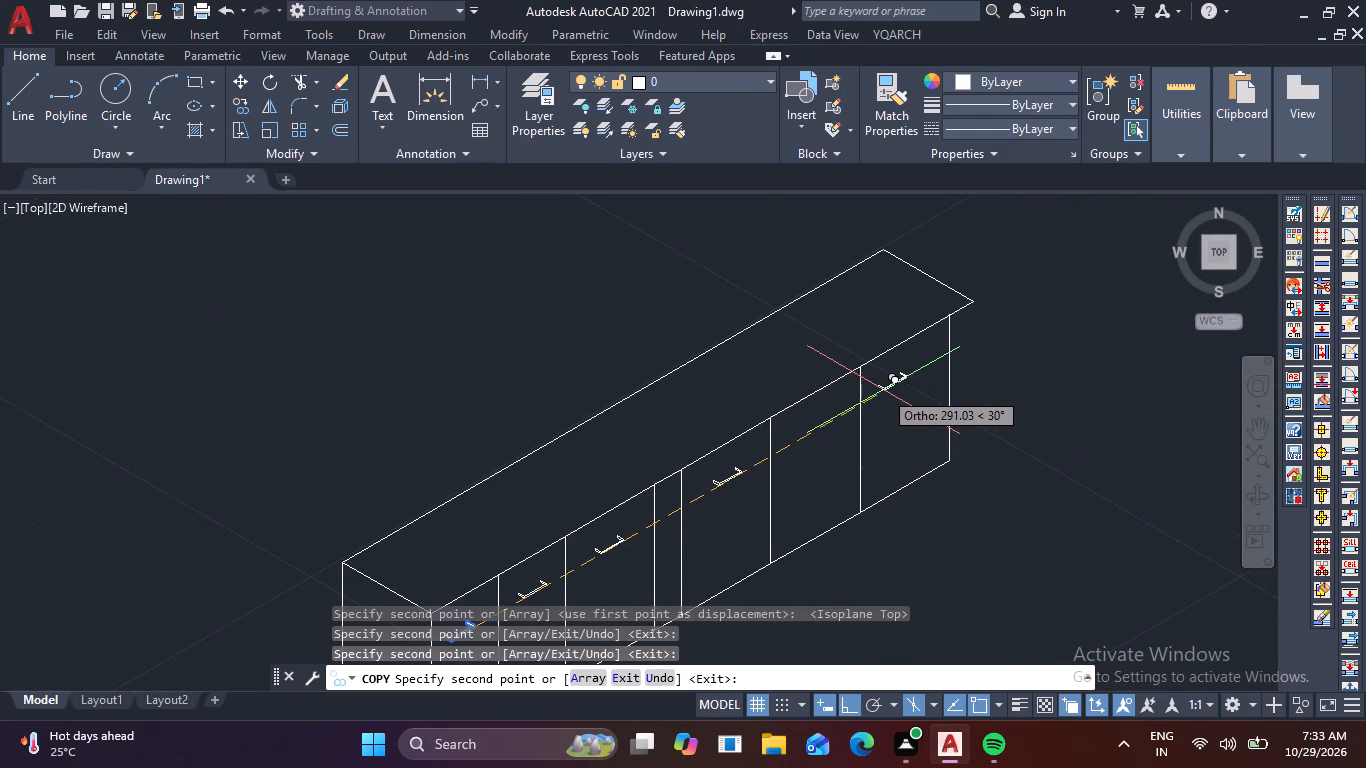
scroll(883, 390, "up", 2)
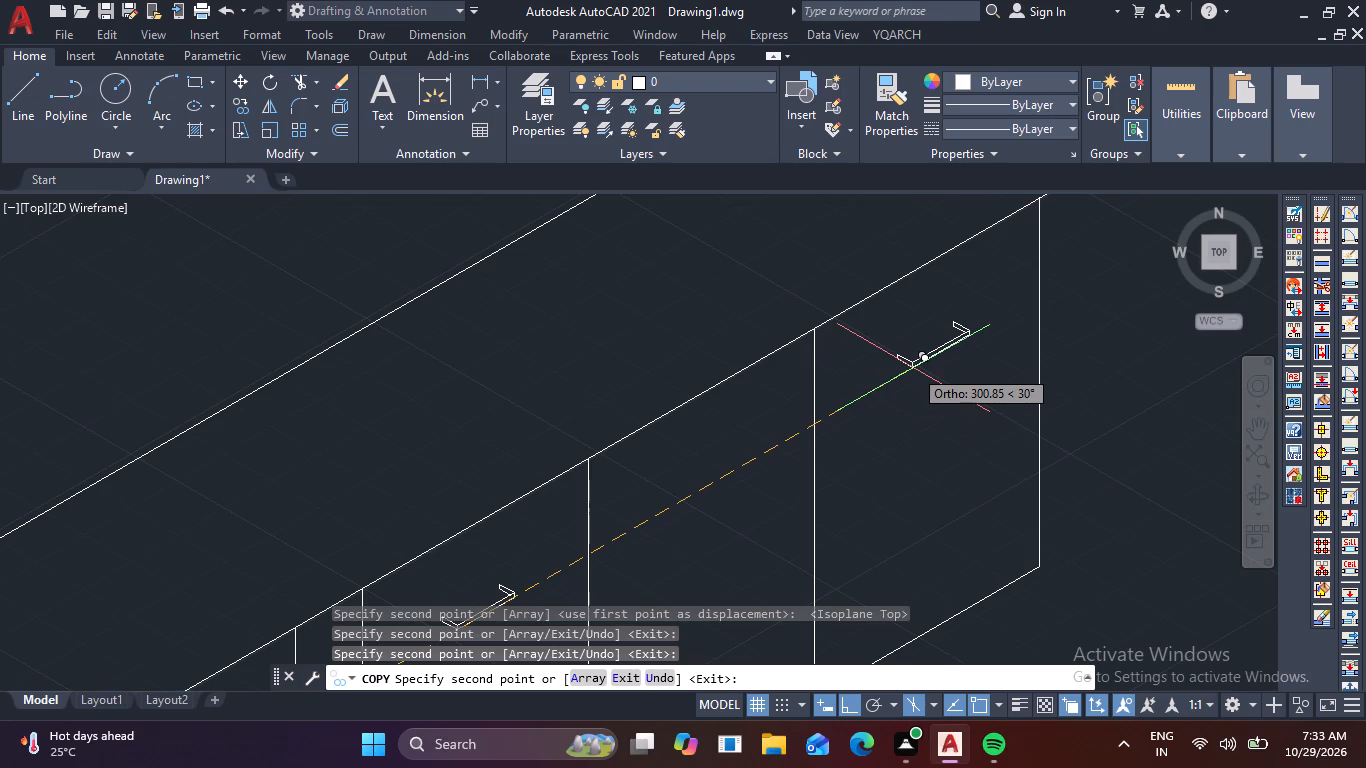
left_click(913, 368)
scroll(838, 443, "down", 2)
middle_click_drag(894, 512, 899, 515)
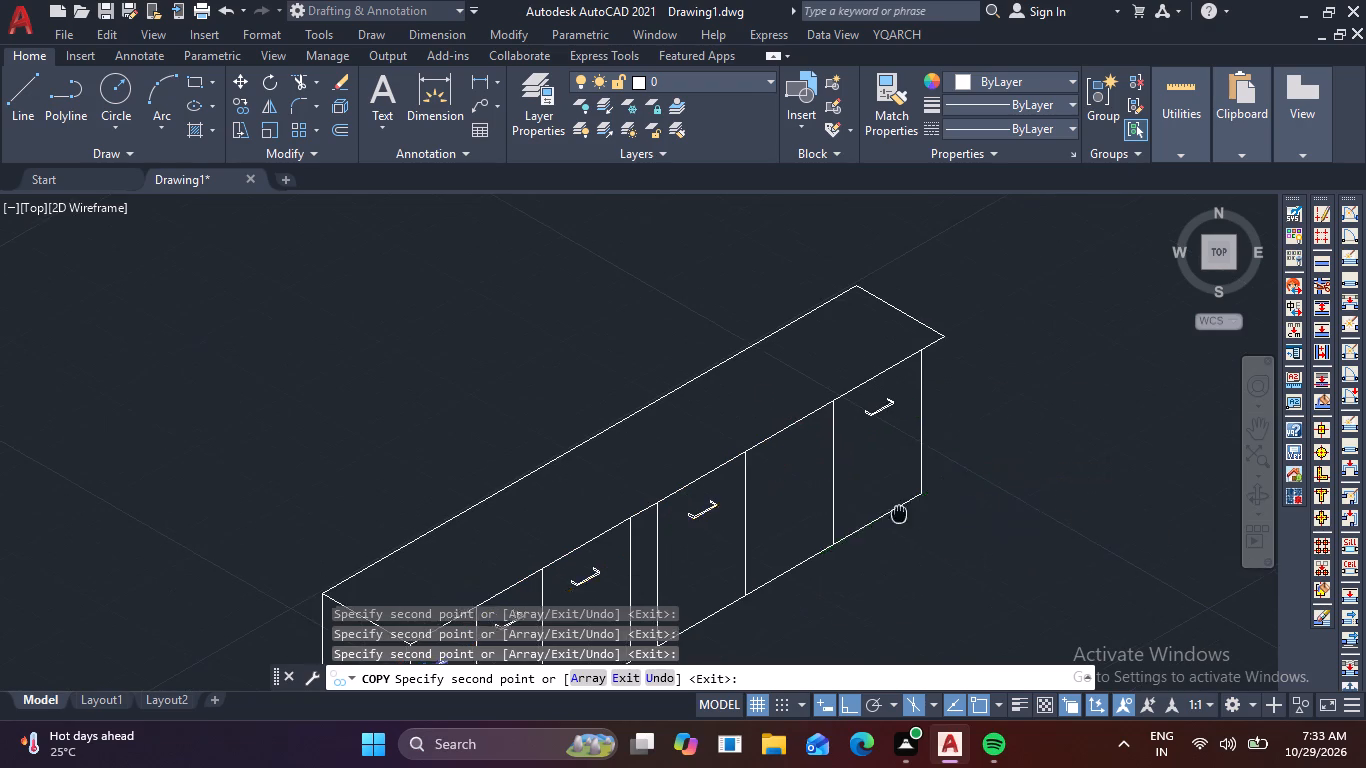
middle_click_drag(899, 515, 1087, 351)
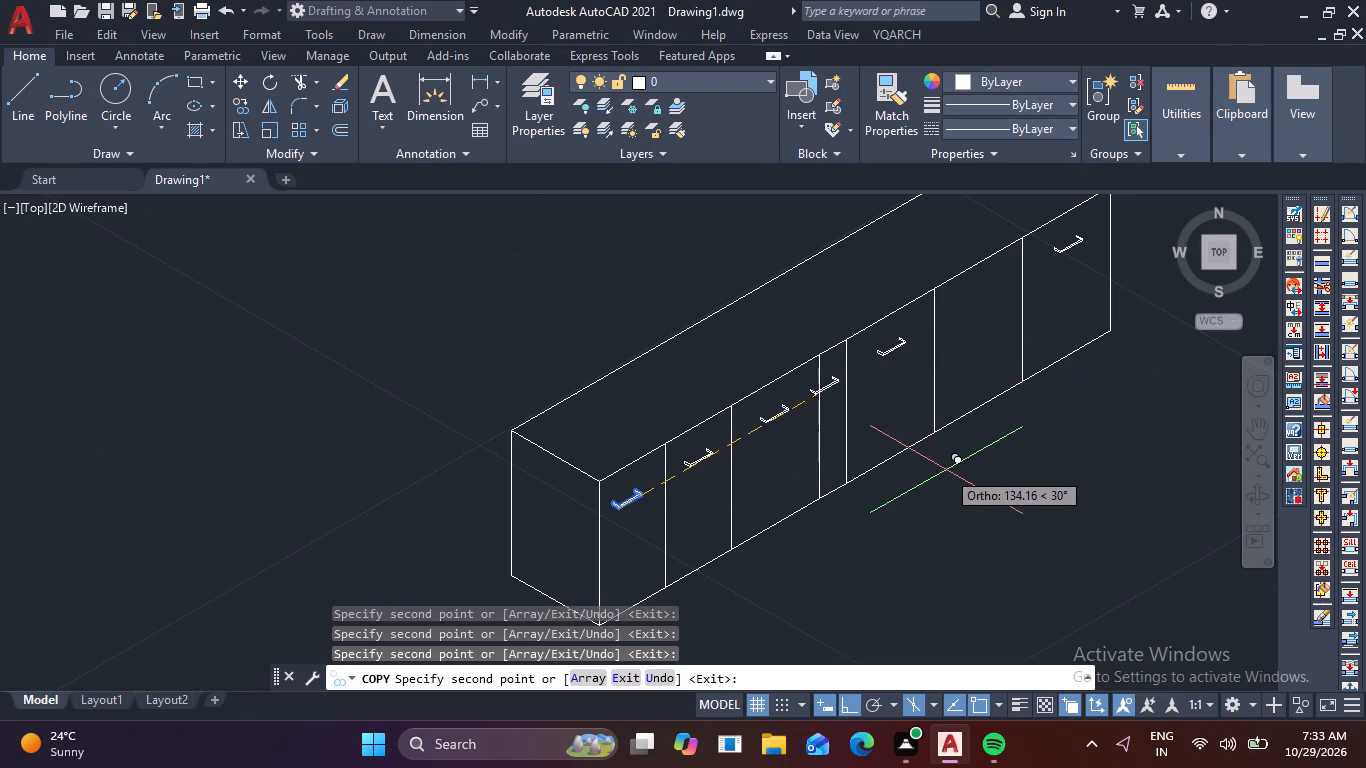
key("Escape")
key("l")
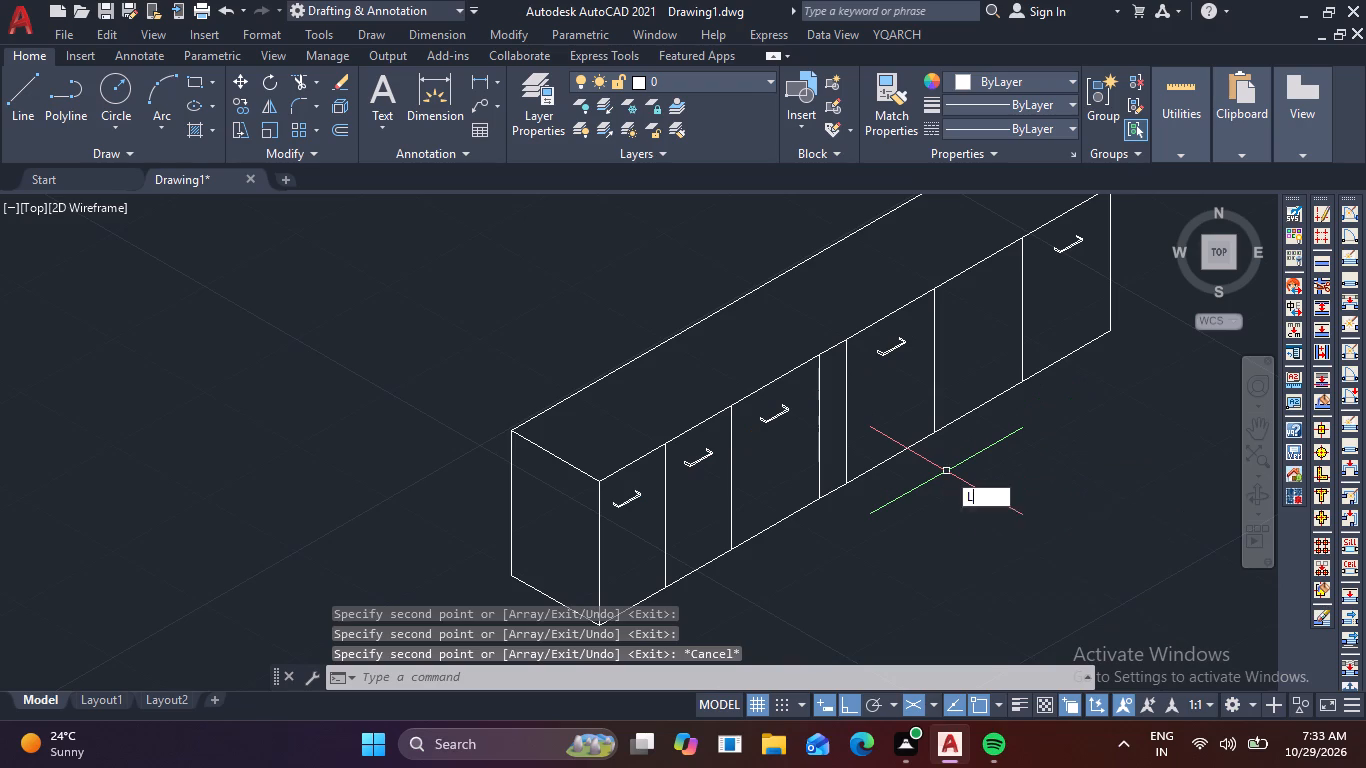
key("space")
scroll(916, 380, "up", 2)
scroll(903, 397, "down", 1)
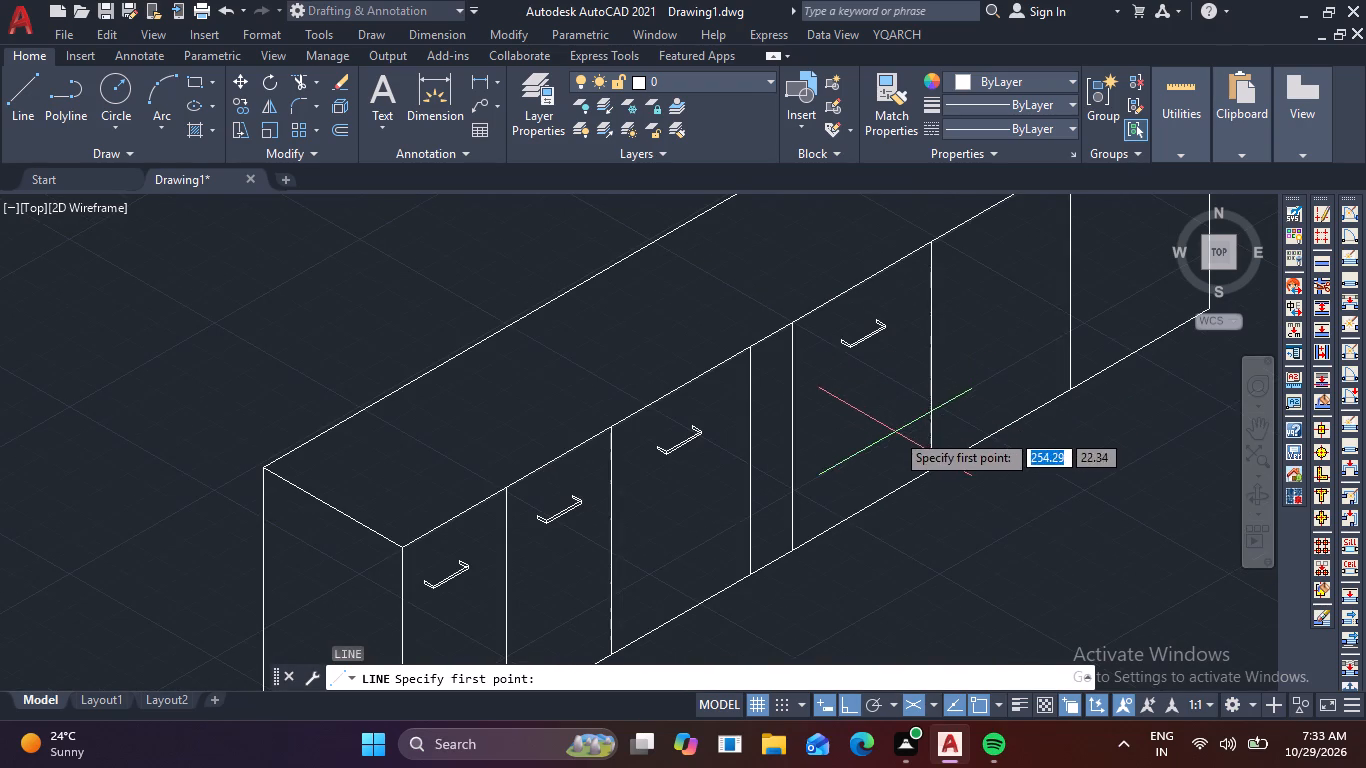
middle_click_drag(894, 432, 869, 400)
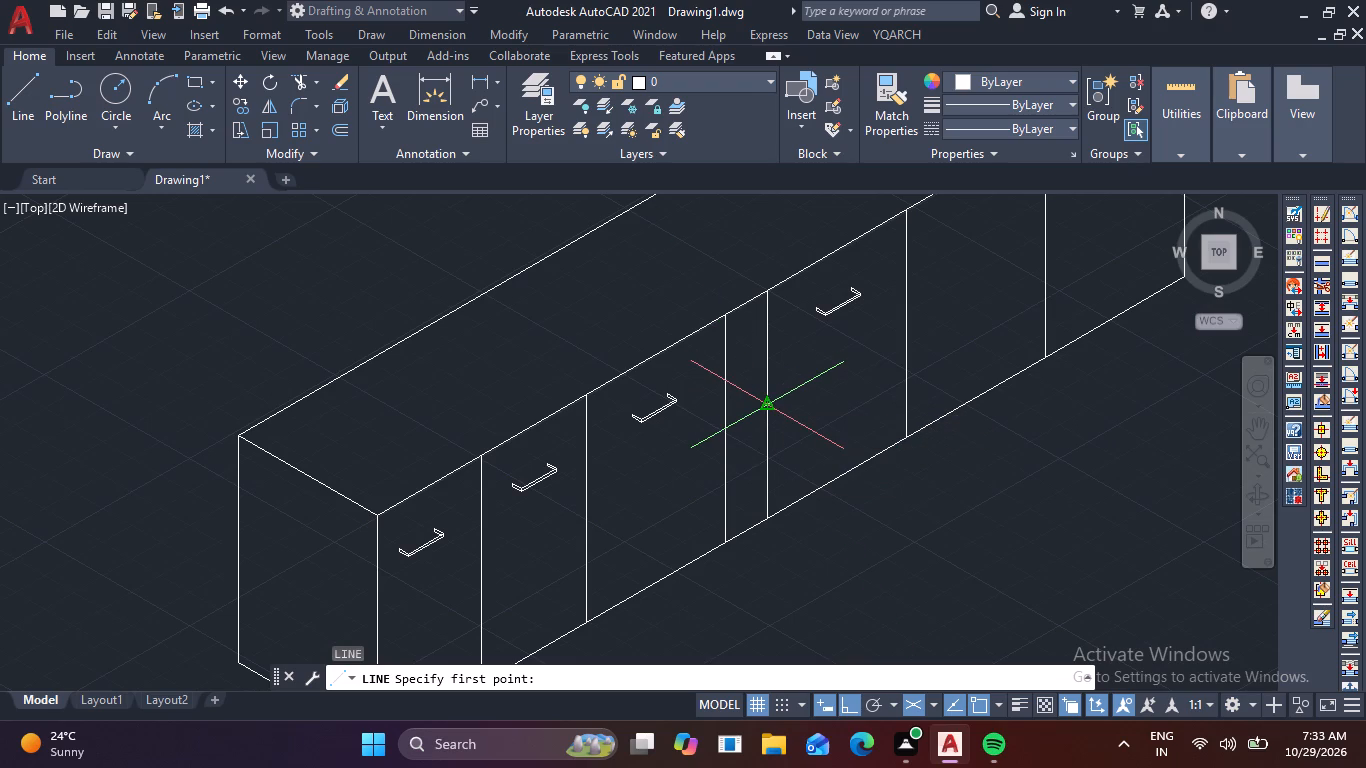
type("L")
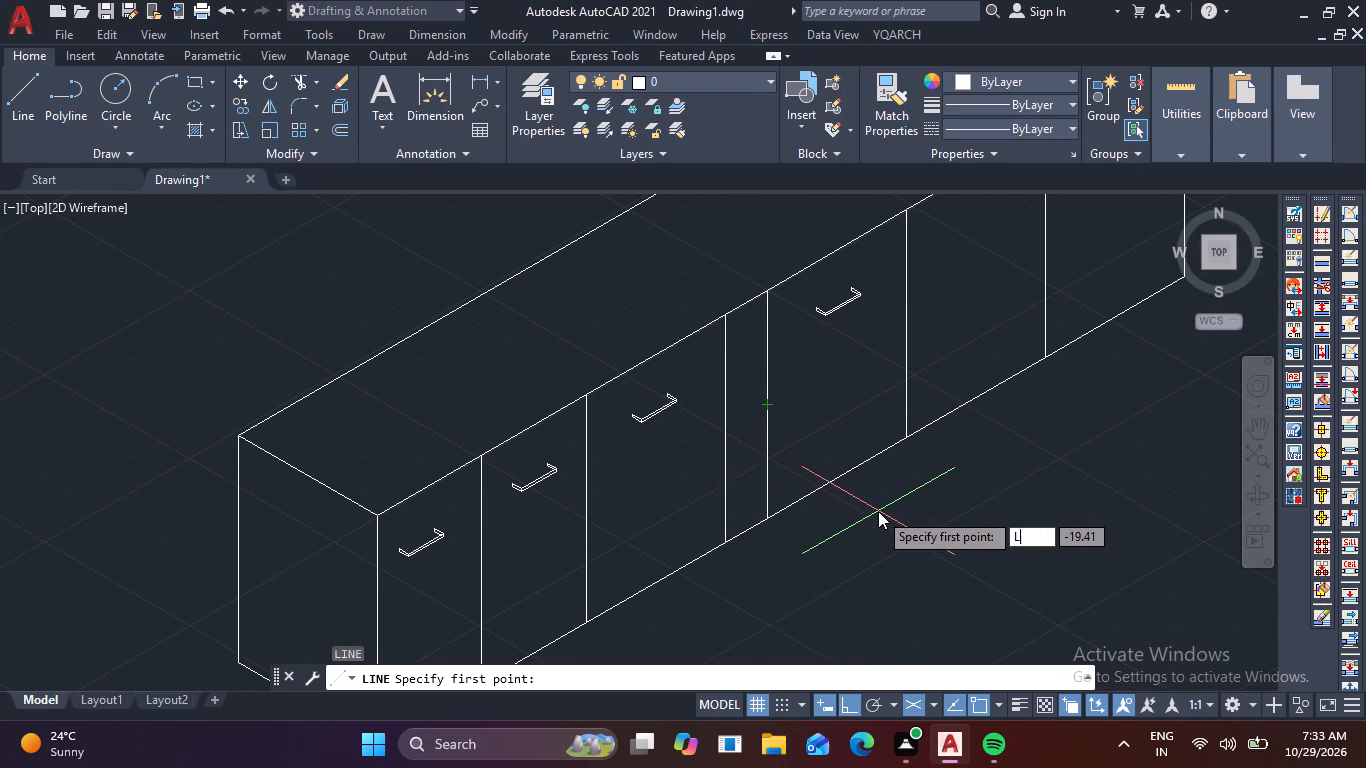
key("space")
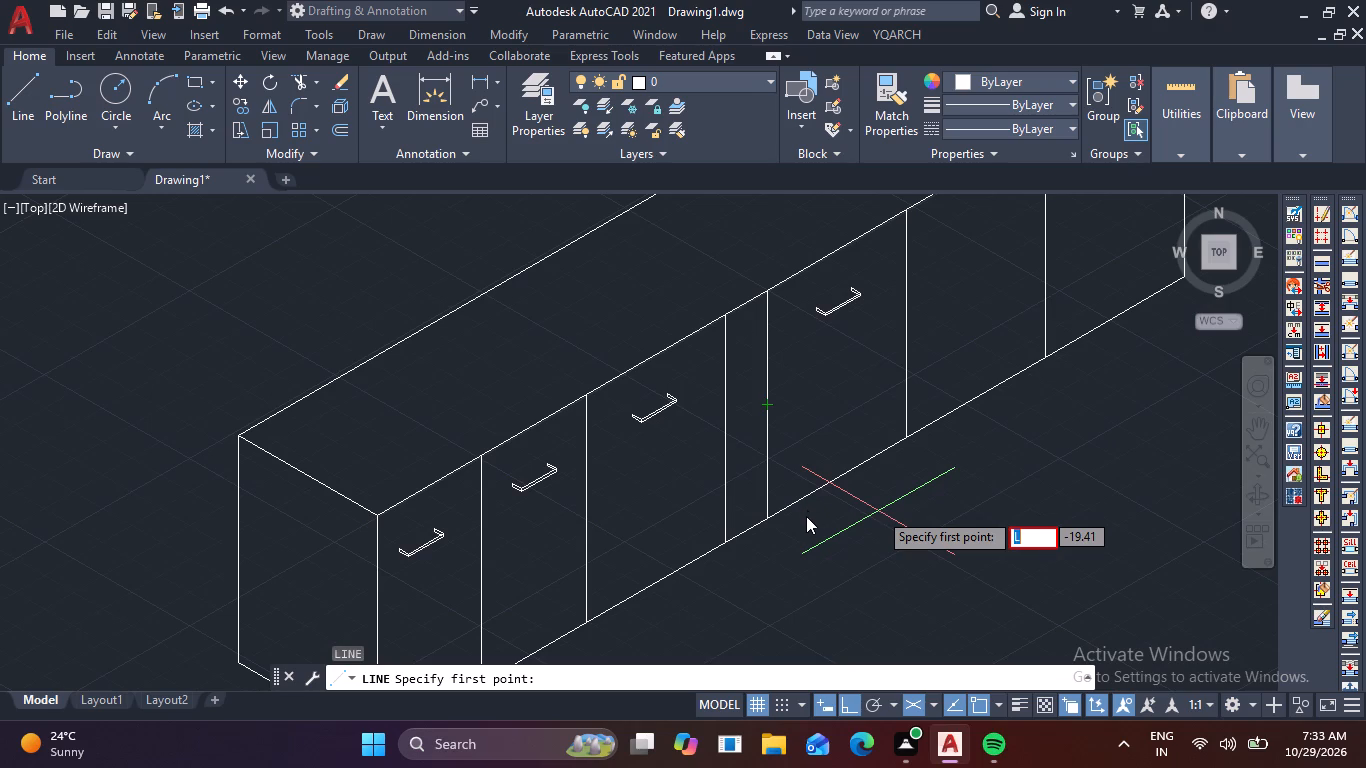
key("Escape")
In the right isoplane, draw a line 40 up from the lower near corner of the panel beyond the narrow strip, then along 30° past its far edge.
key("l")
key("space")
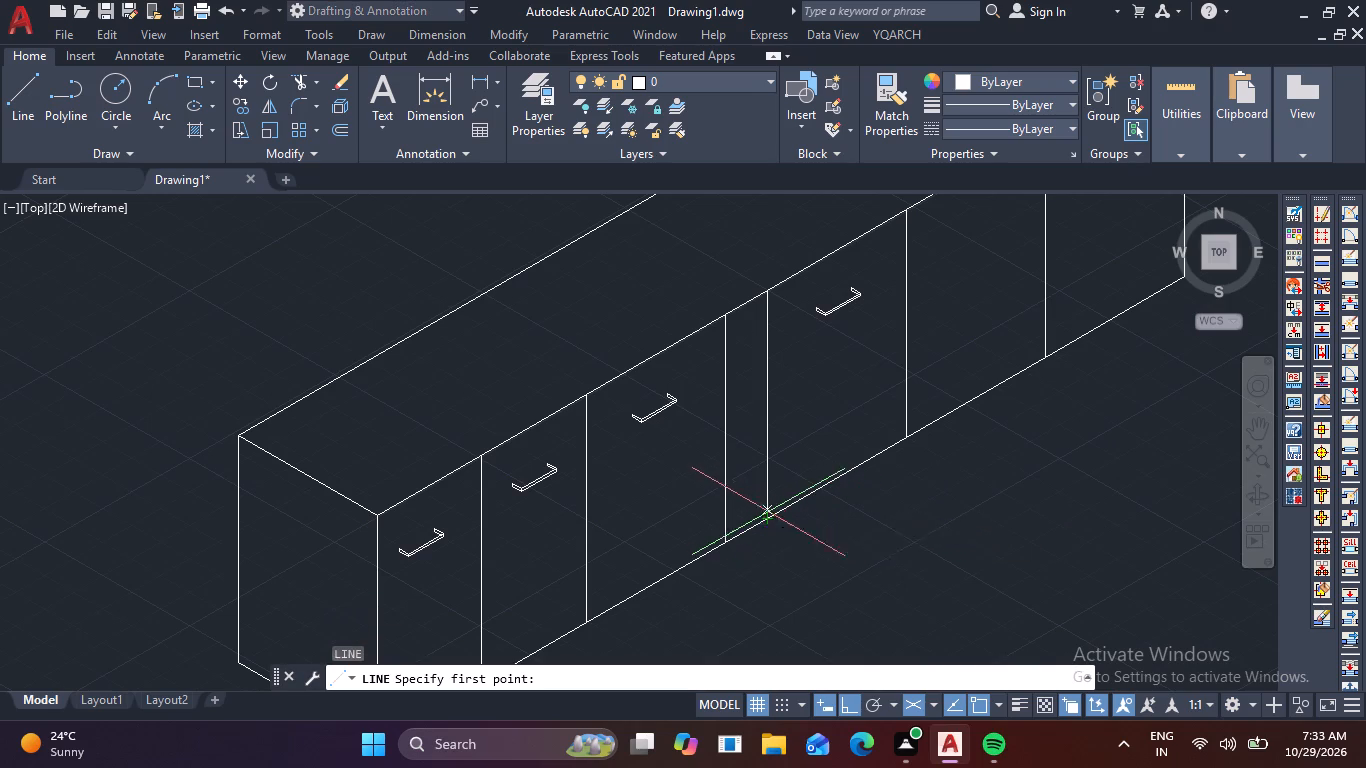
left_click(772, 517)
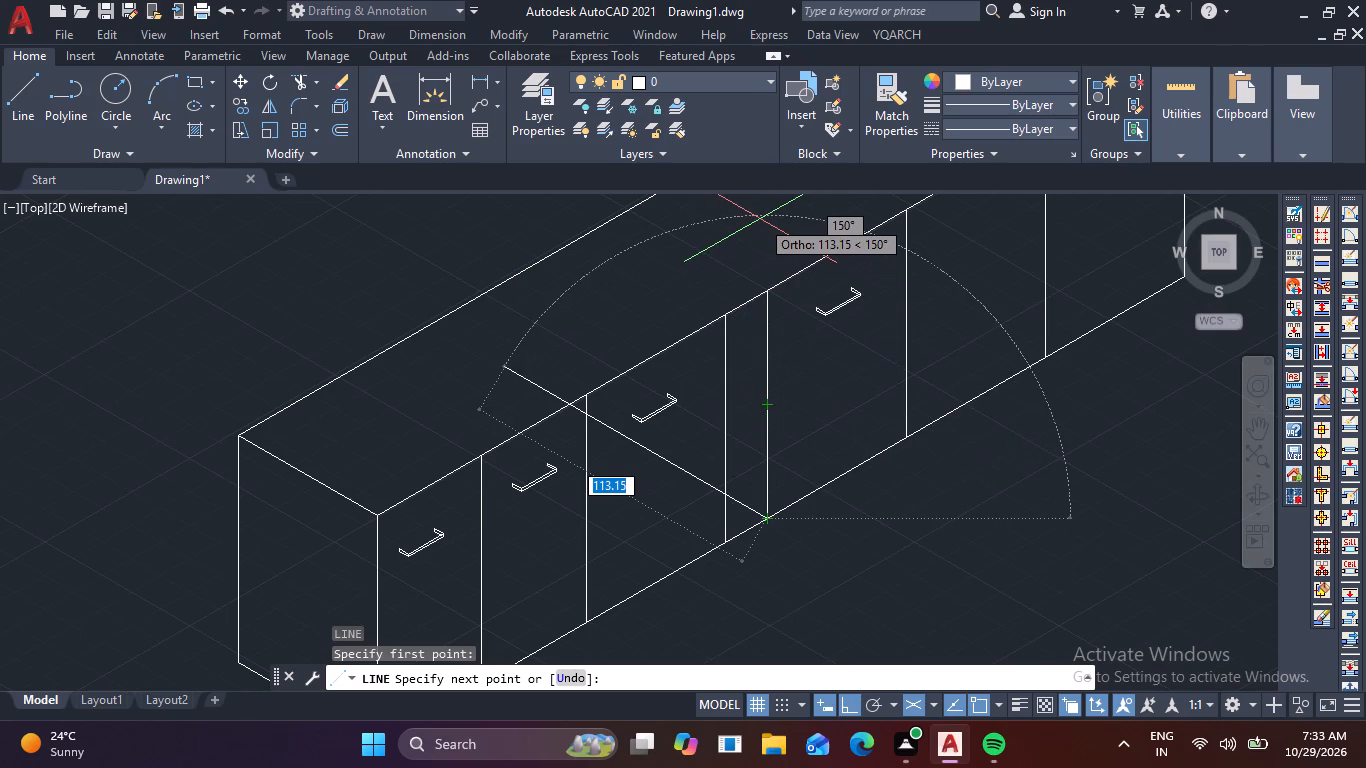
key("F5")
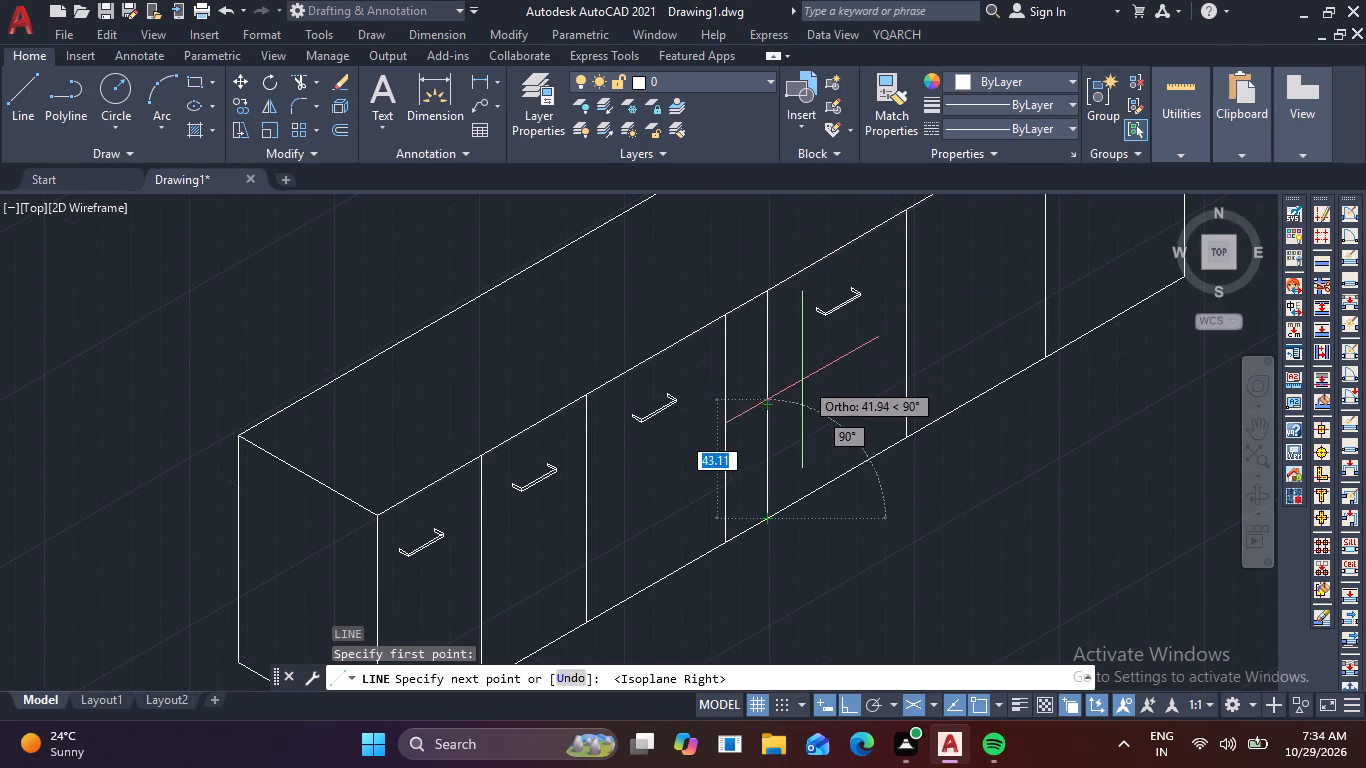
key("4")
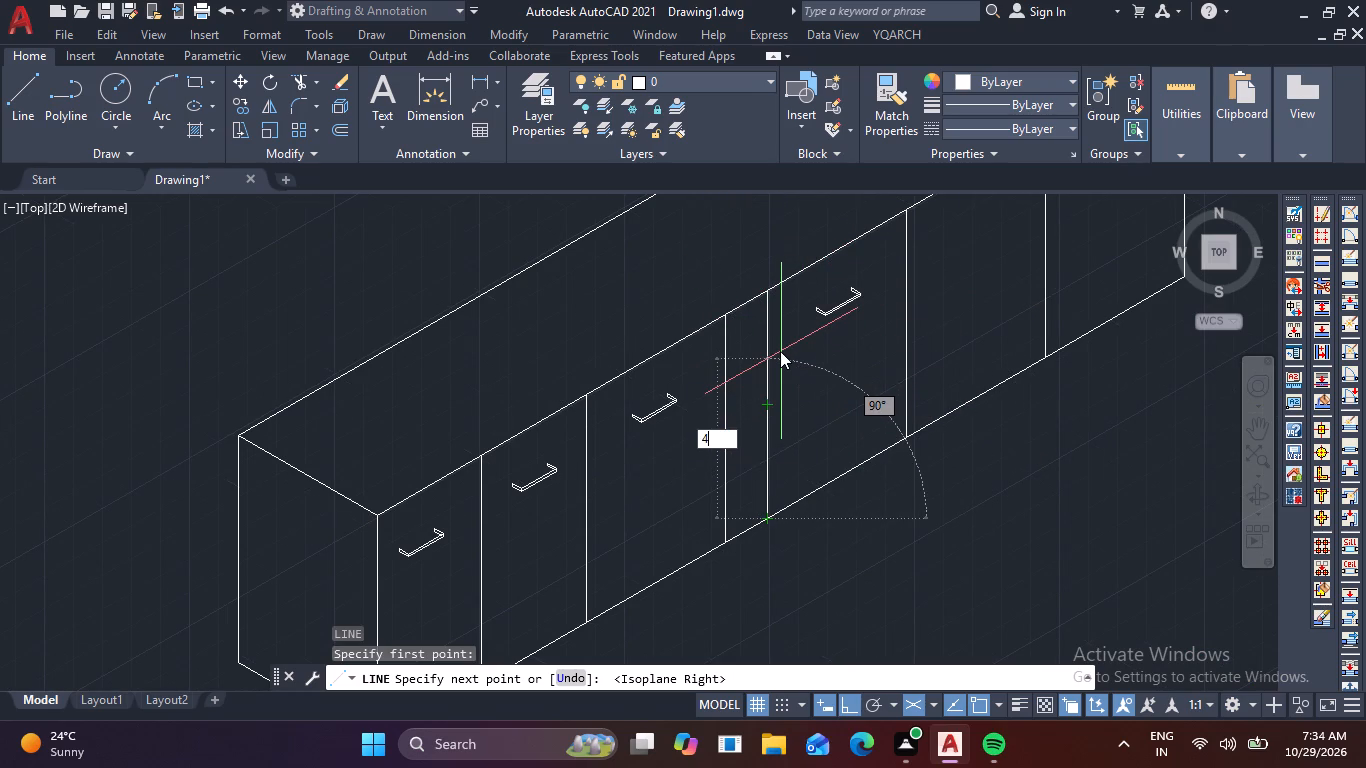
key("0")
key("space")
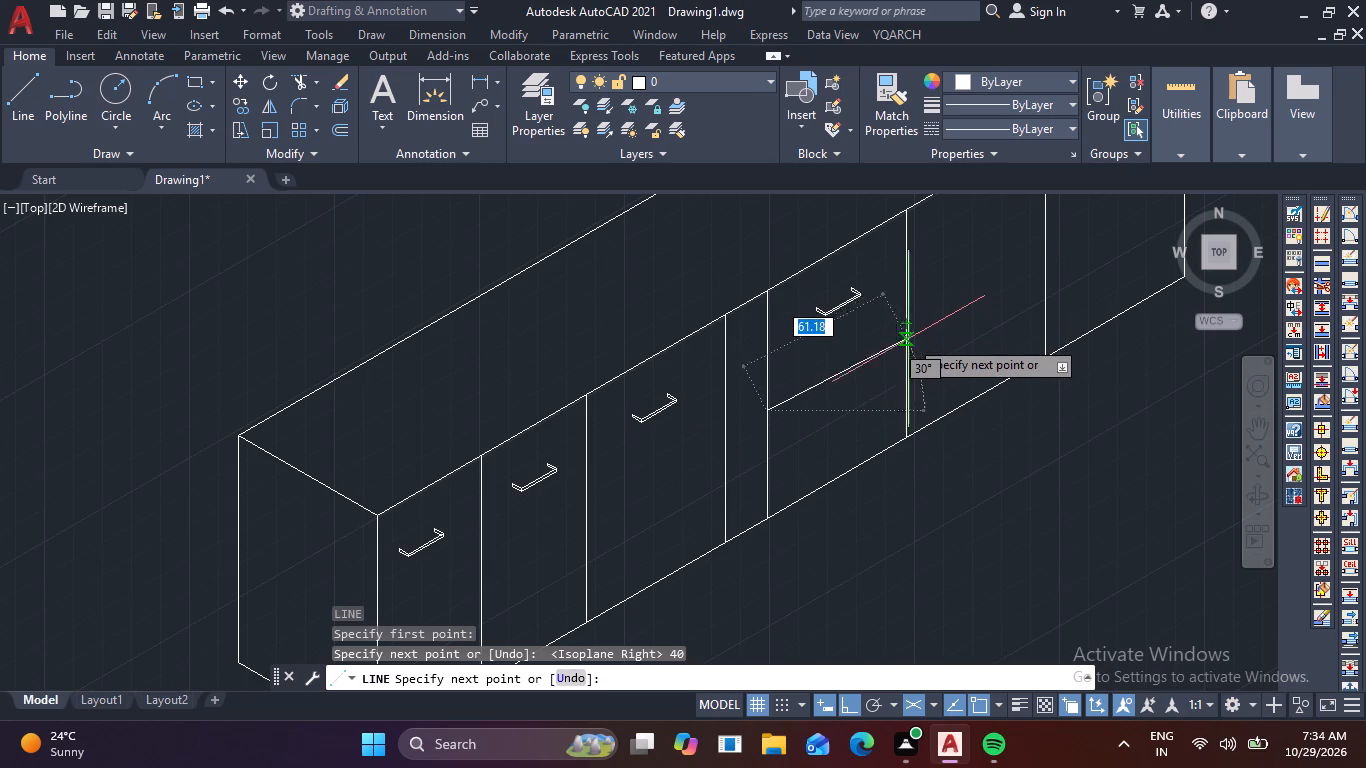
scroll(906, 336, "up", 4)
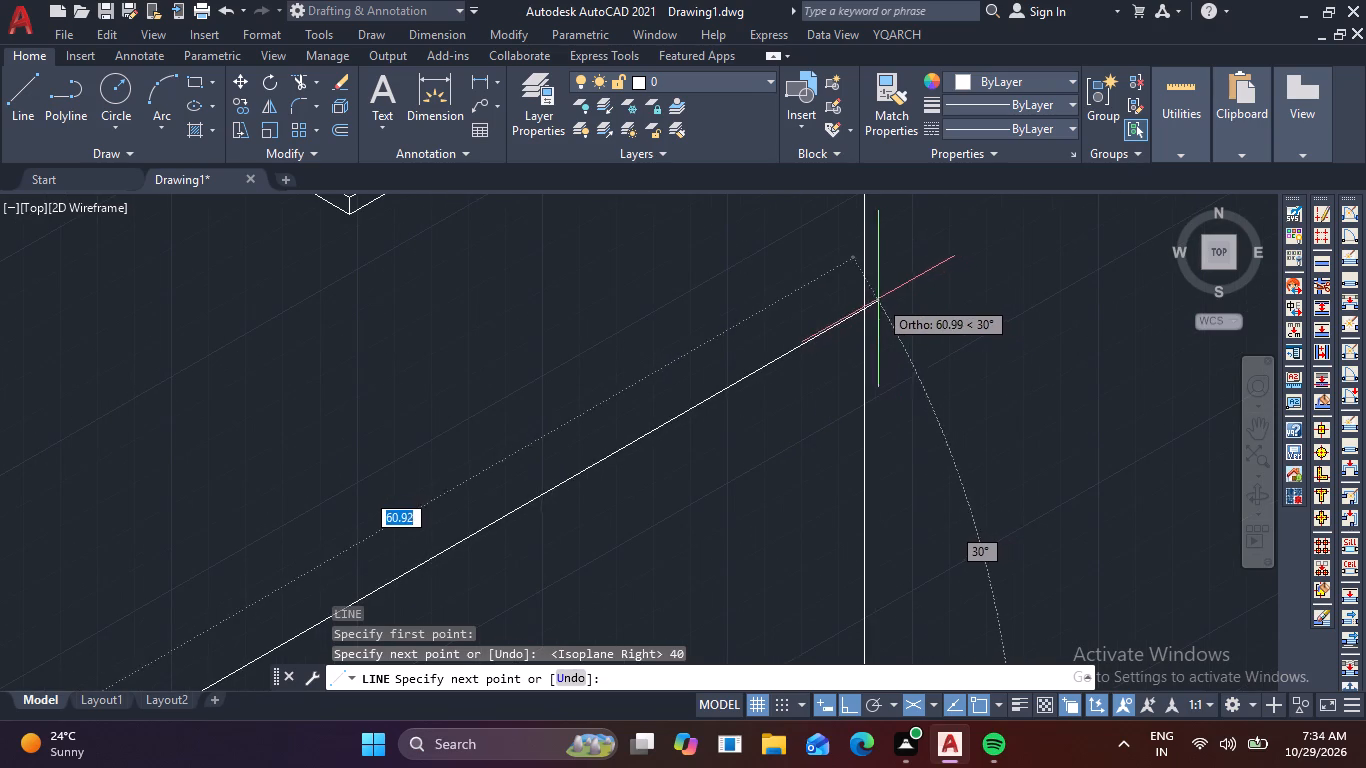
scroll(869, 312, "up", 4)
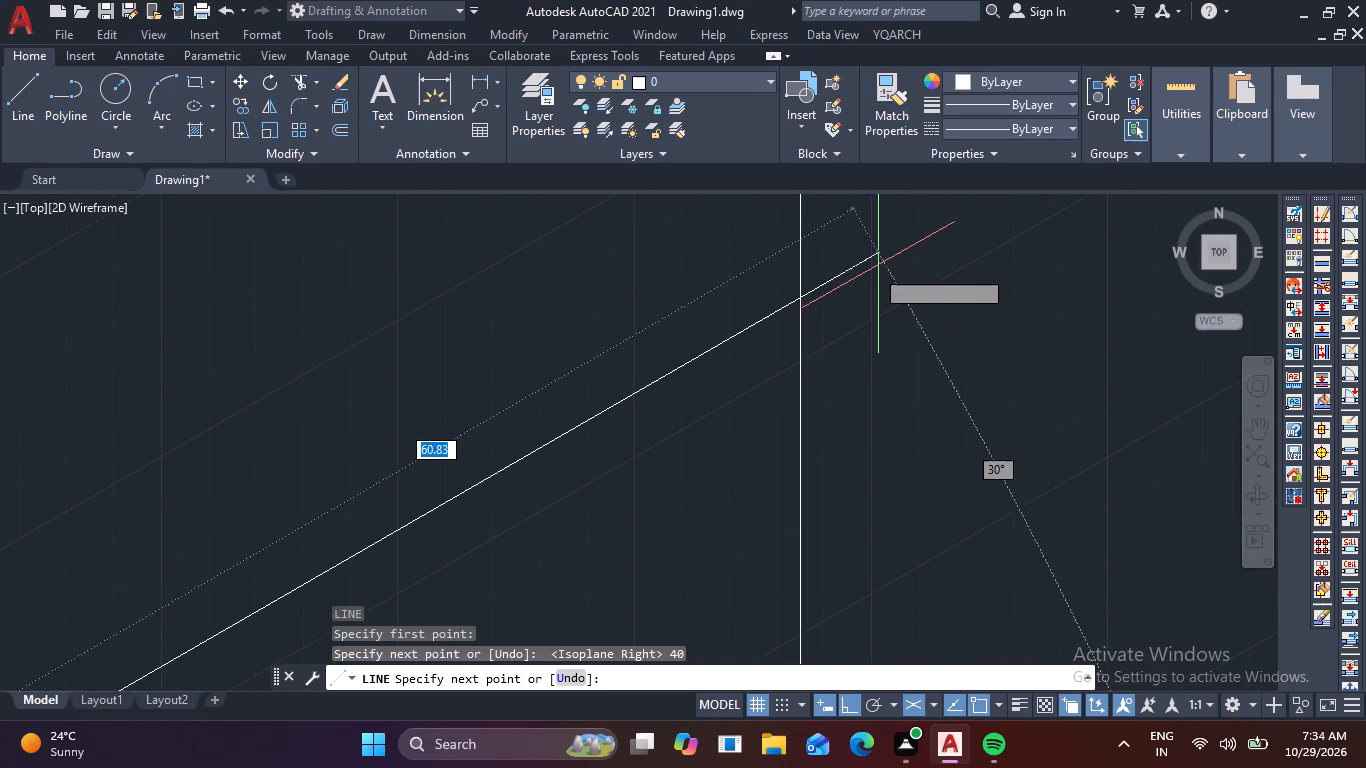
left_click(892, 258)
key("Escape")
Trim the part of the new divider line that overhangs the panel's far vertical edge.
type("TR")
key("space")
left_click_drag(813, 248, 874, 344)
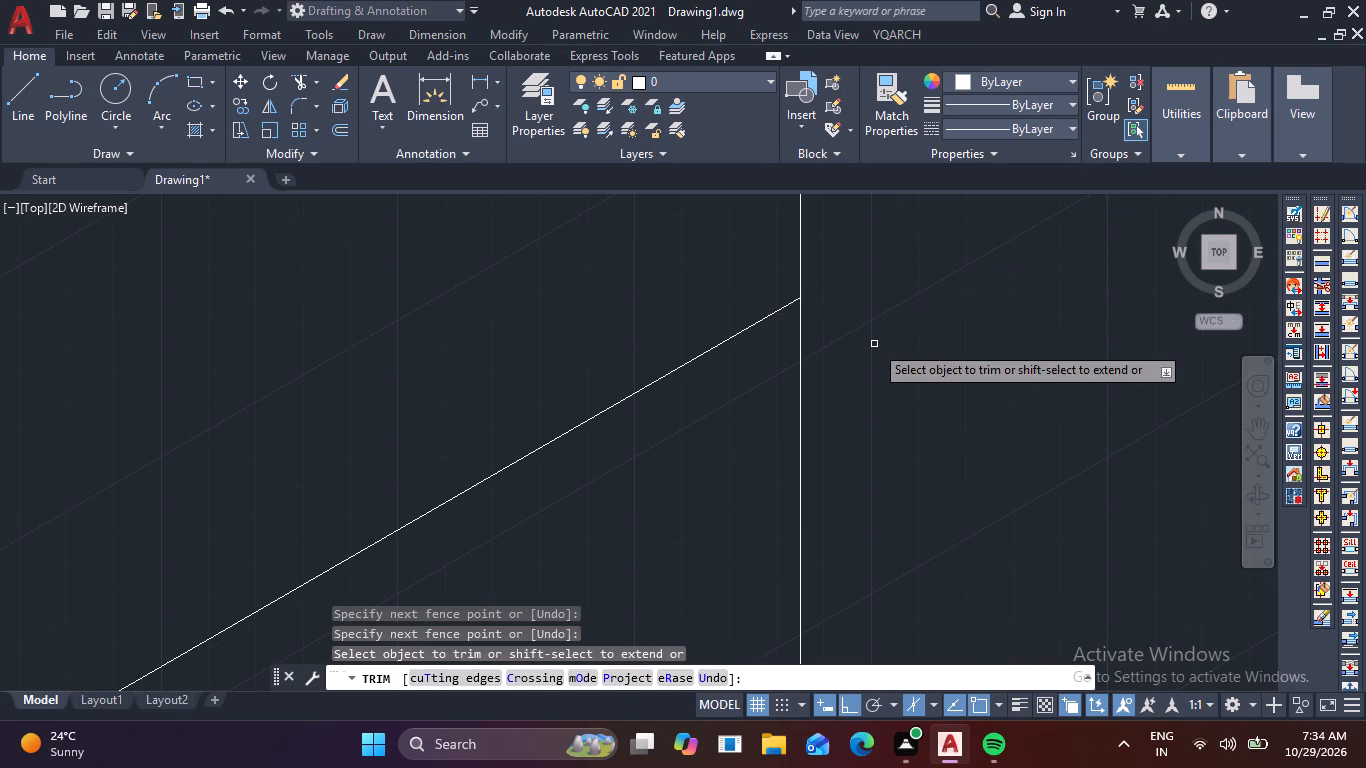
scroll(874, 344, "down", 6)
key("Escape")
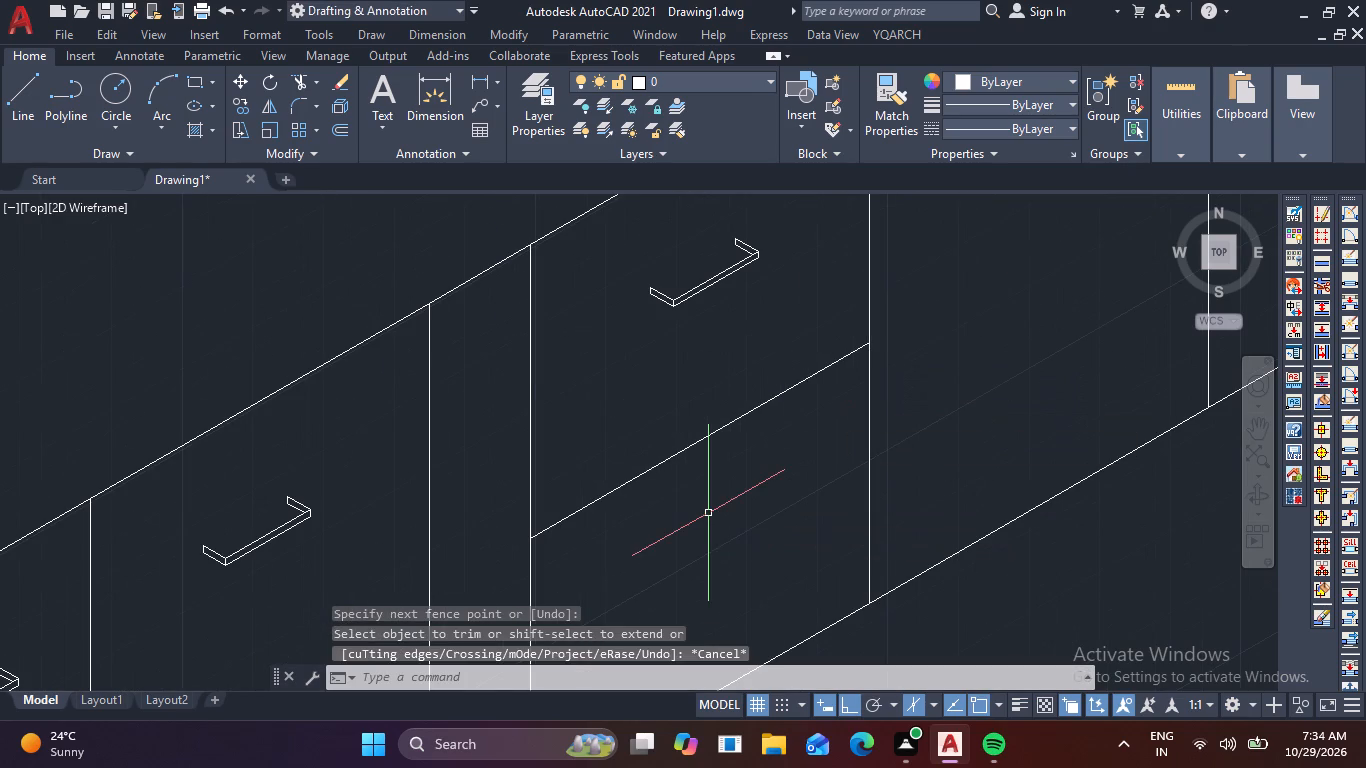
Draw a second divider line just below the same panel's handle, from its far edge along 150° to past its near edge.
scroll(708, 513, "down", 2)
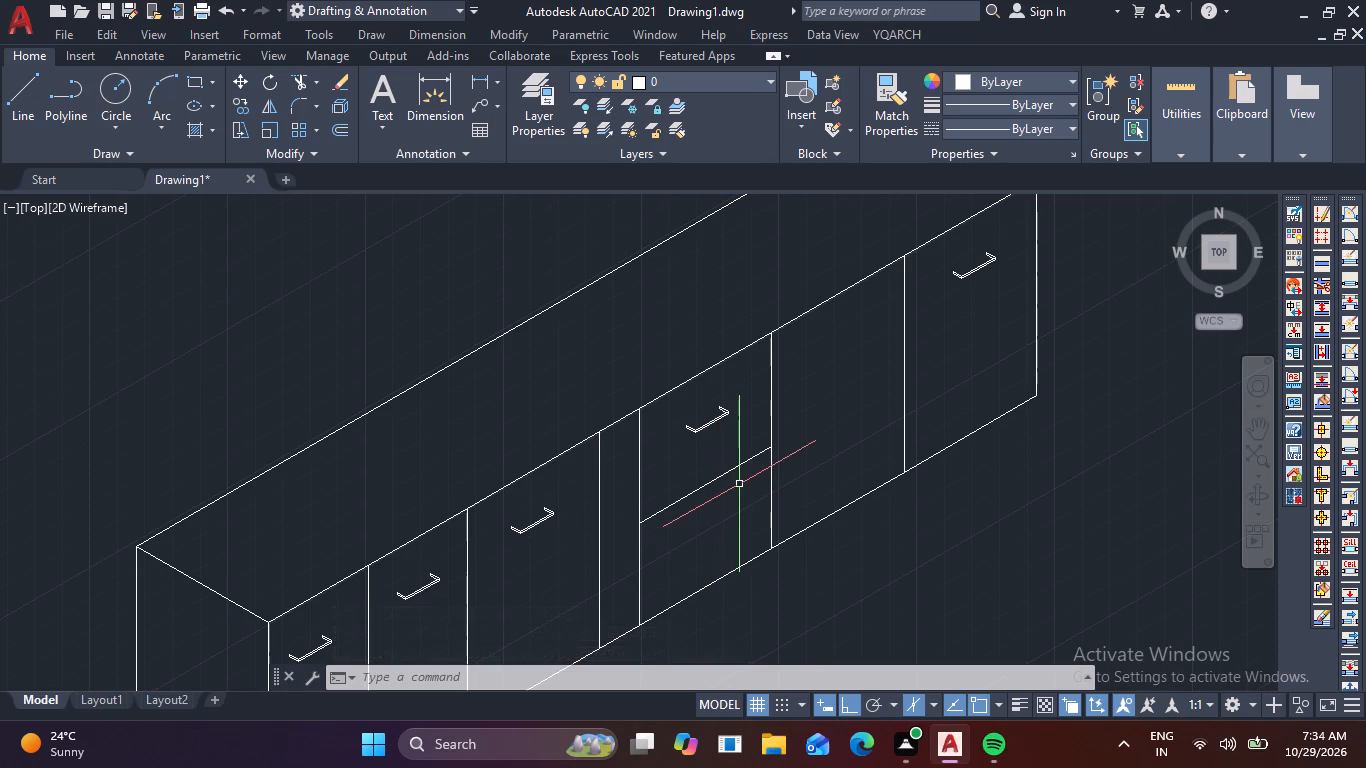
key("l")
key("space")
scroll(768, 429, "up", 2)
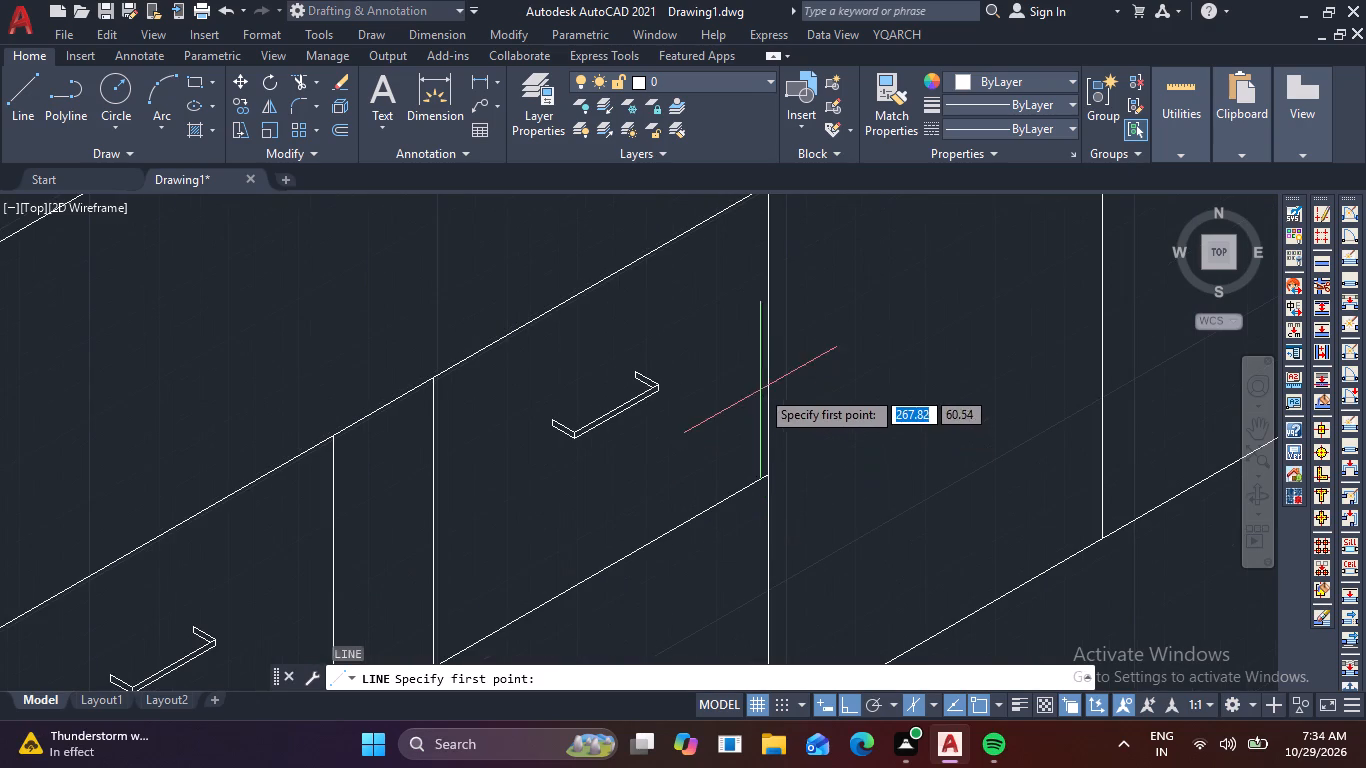
left_click(767, 334)
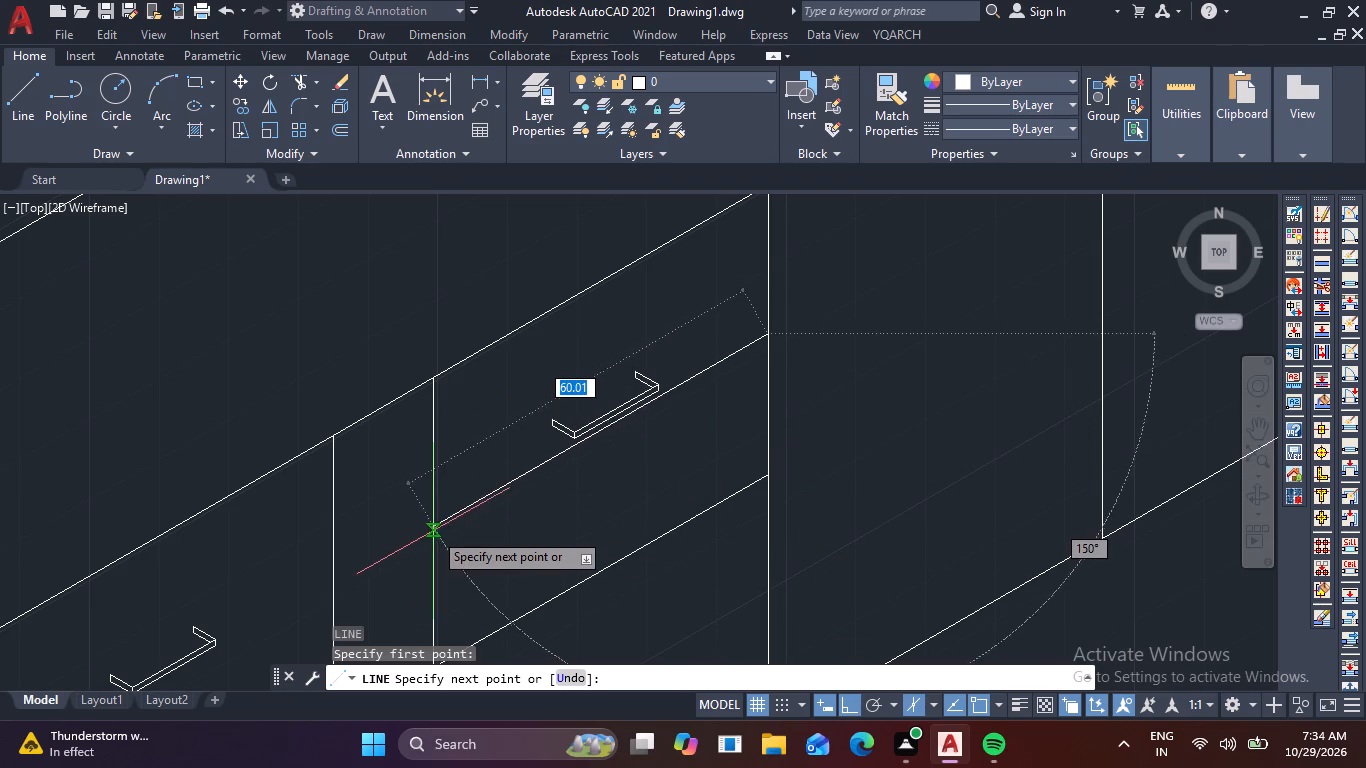
left_click(403, 540)
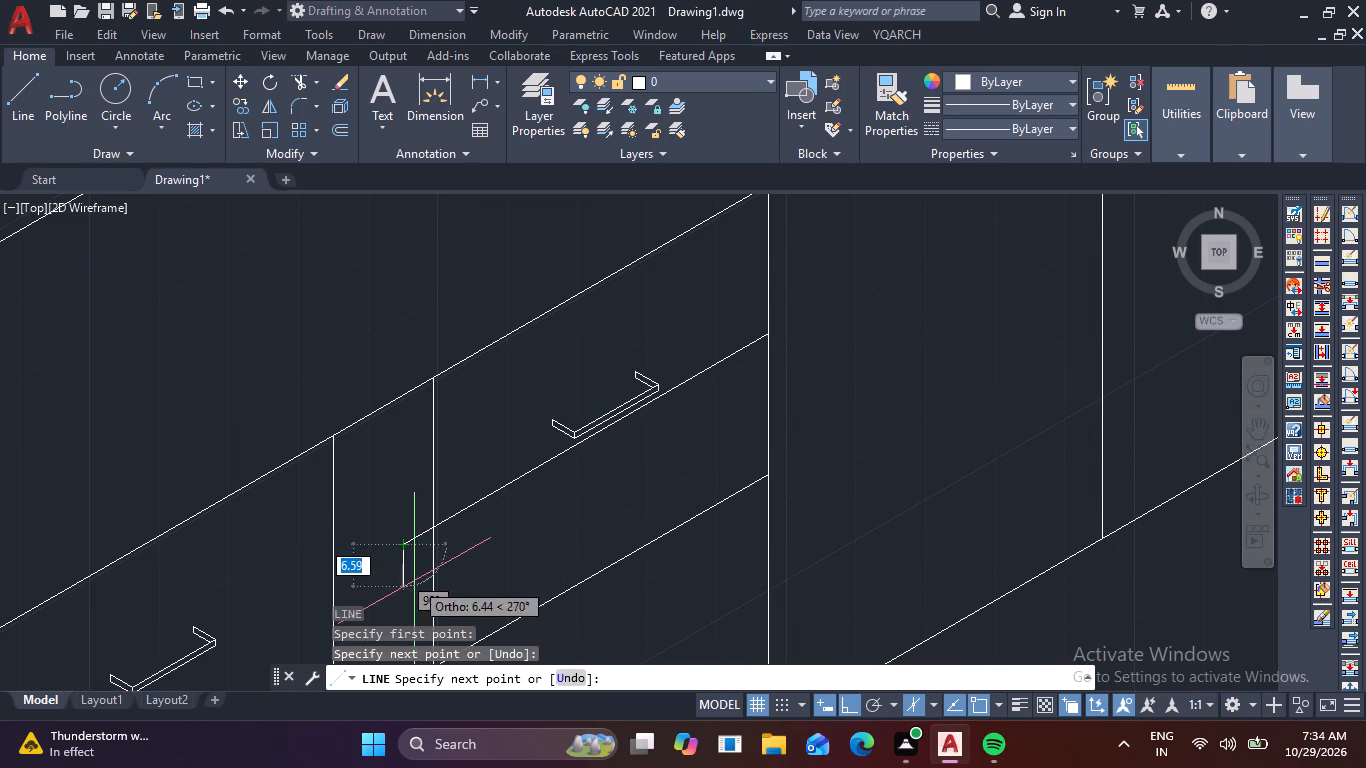
key("Escape")
Trim the second divider line's overhang into the narrow strip at the panel's near vertical edge.
type("TRV")
key("space")
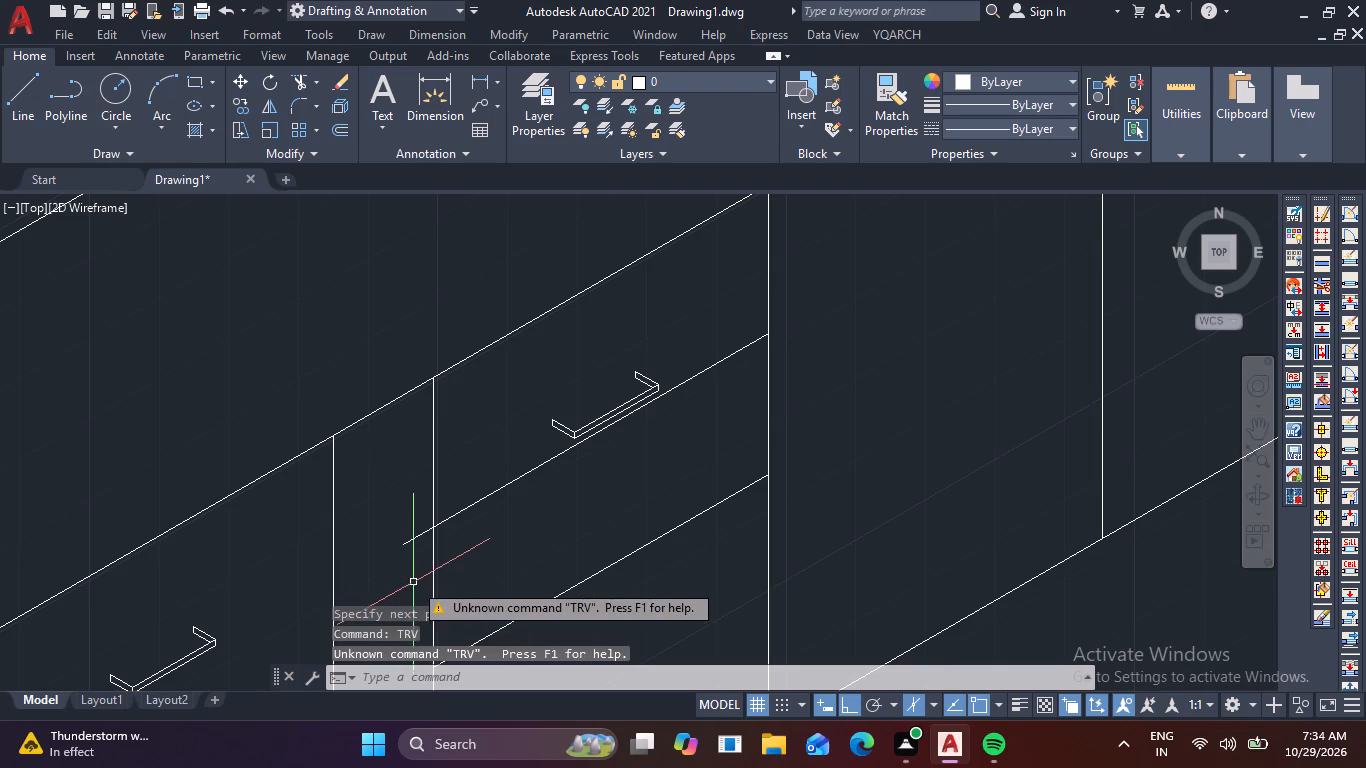
key("Escape")
type("TR")
key("space")
left_click_drag(414, 530, 419, 556)
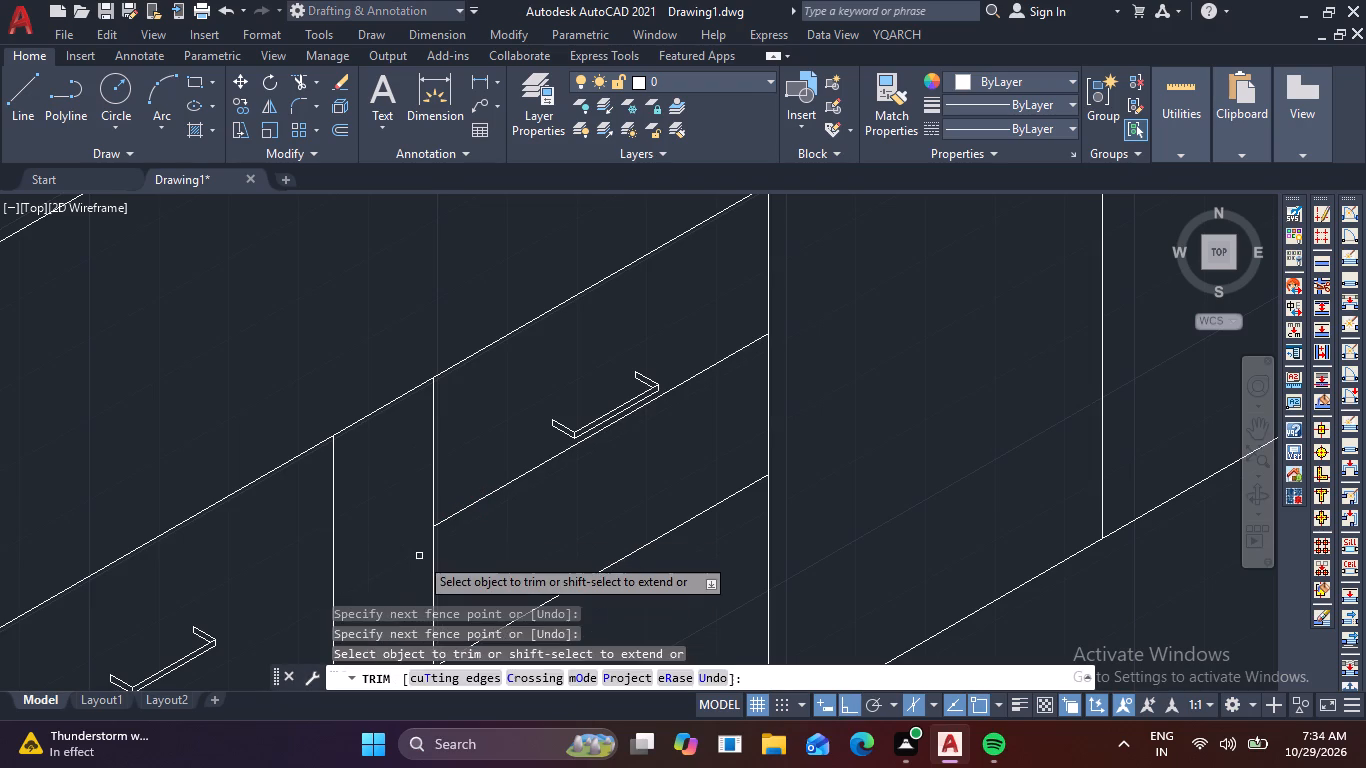
key("Escape")
Move that panel's whole bar handle straight up, clear of the divider line below it and inside the top drawer front.
scroll(599, 510, "up", 1)
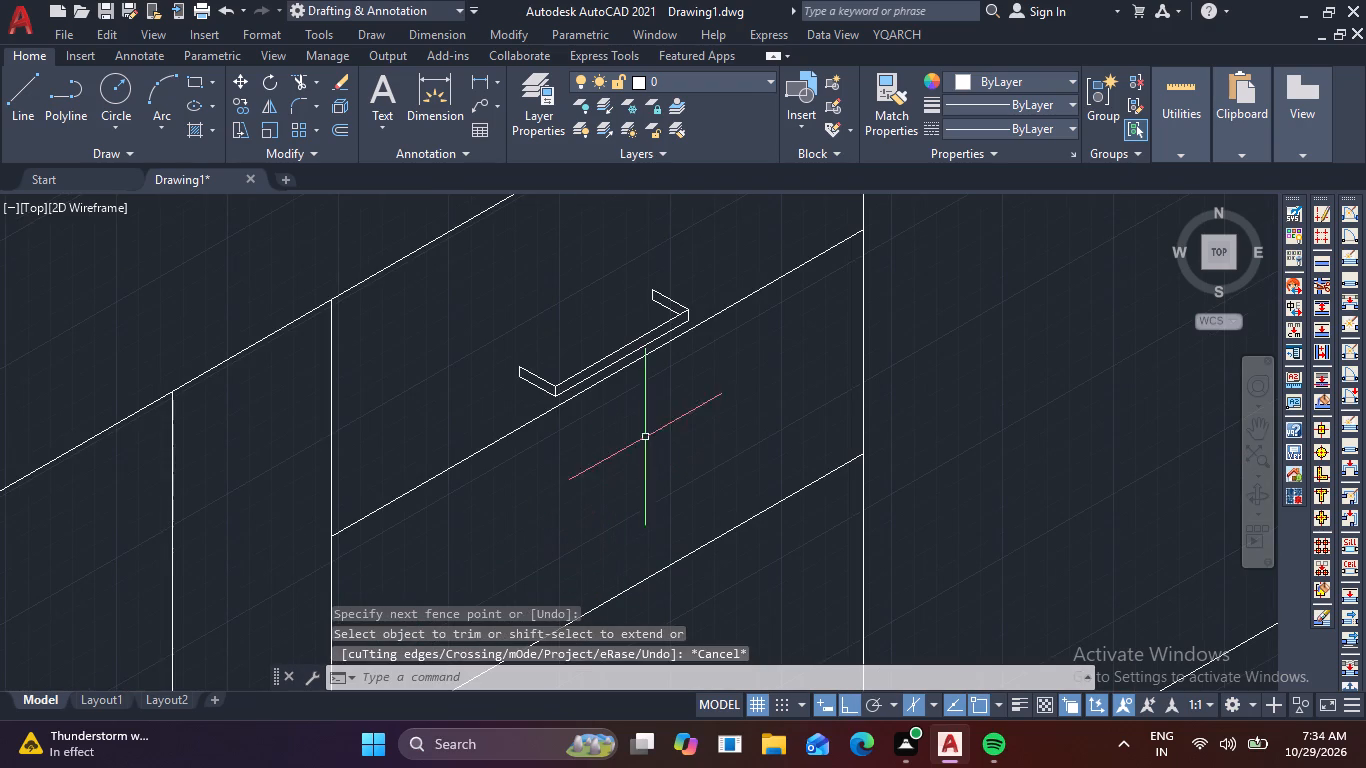
left_click(472, 339)
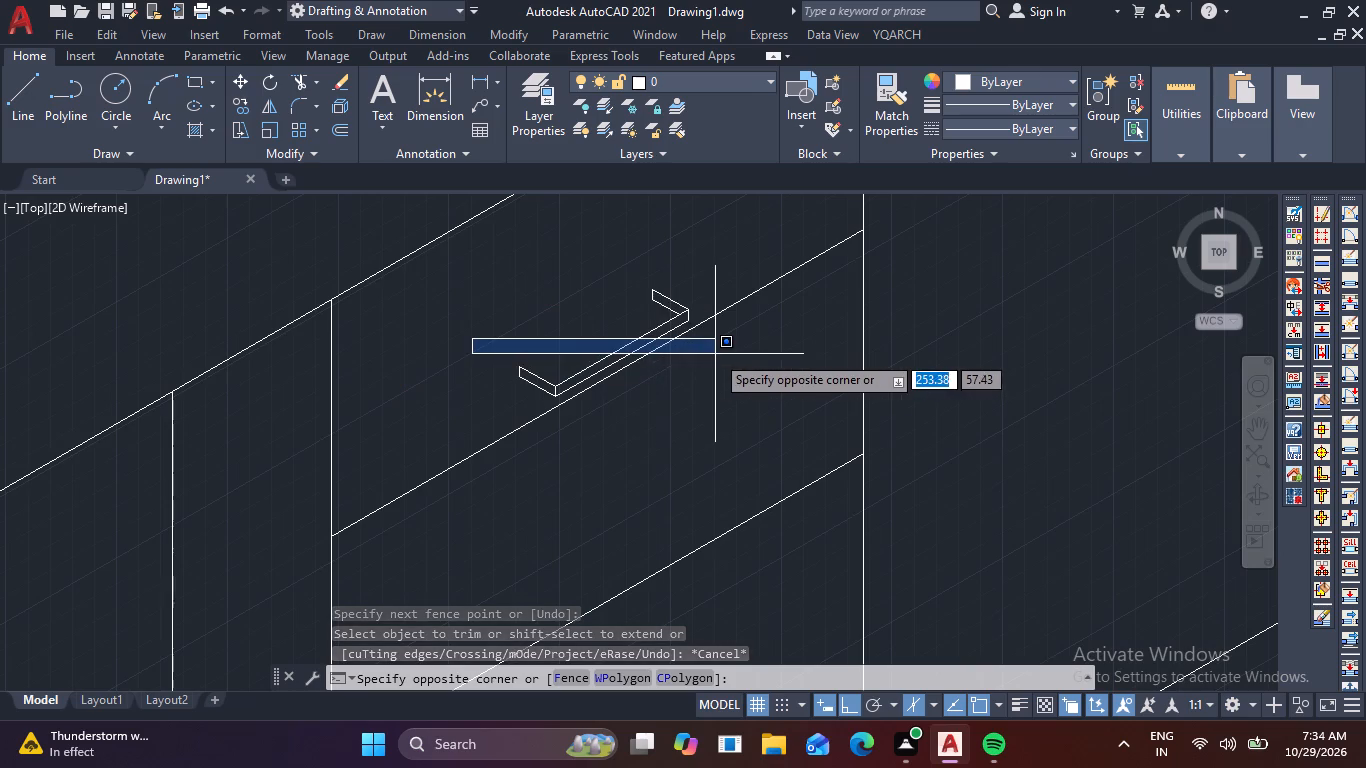
left_click(668, 386)
left_click_drag(497, 254, 513, 259)
left_click(736, 476)
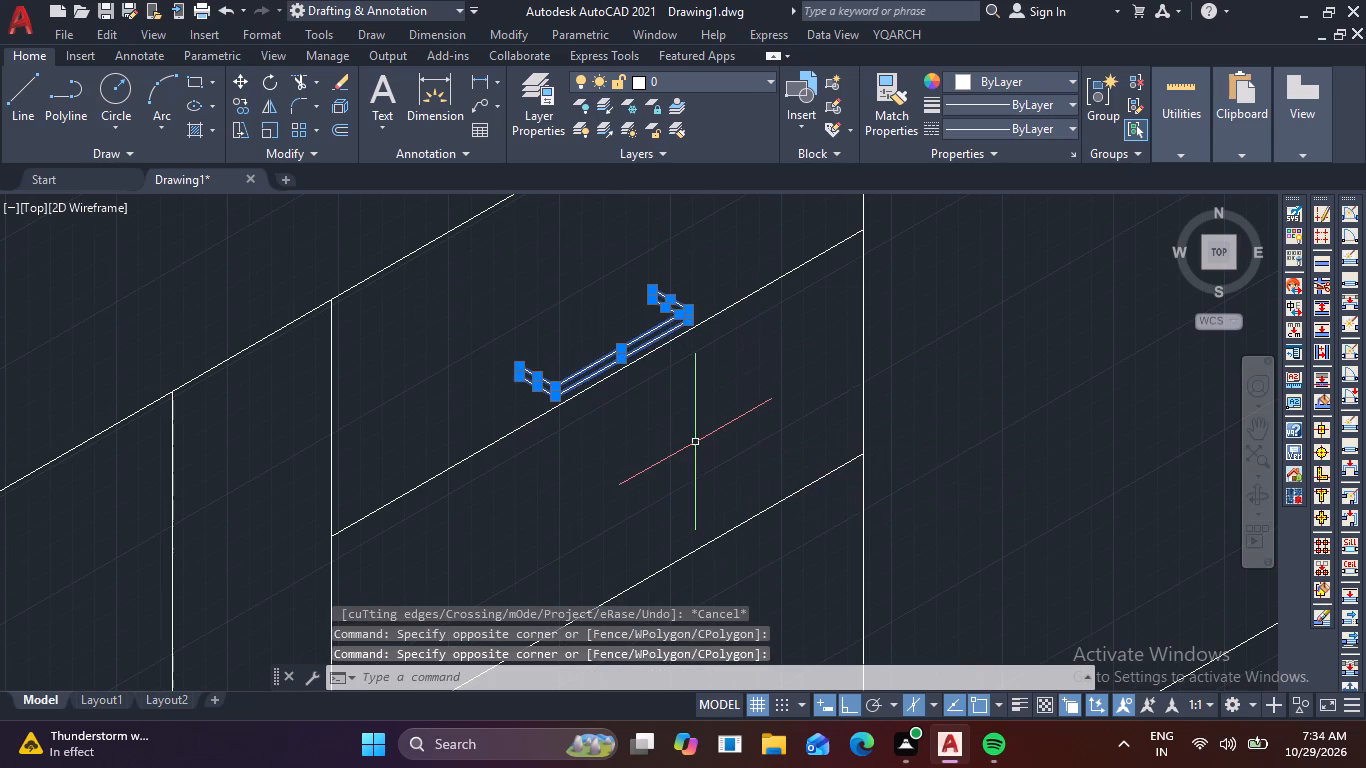
key("m")
key("space")
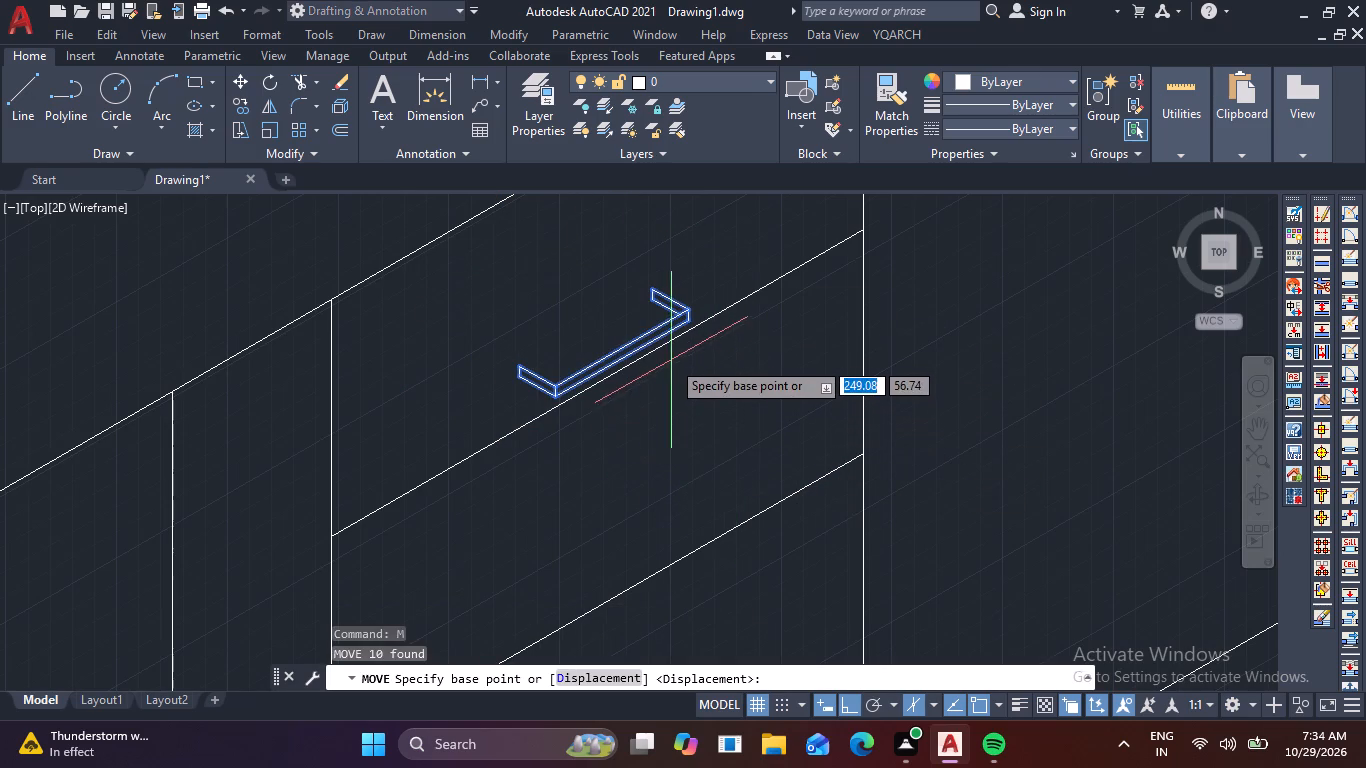
left_click(649, 286)
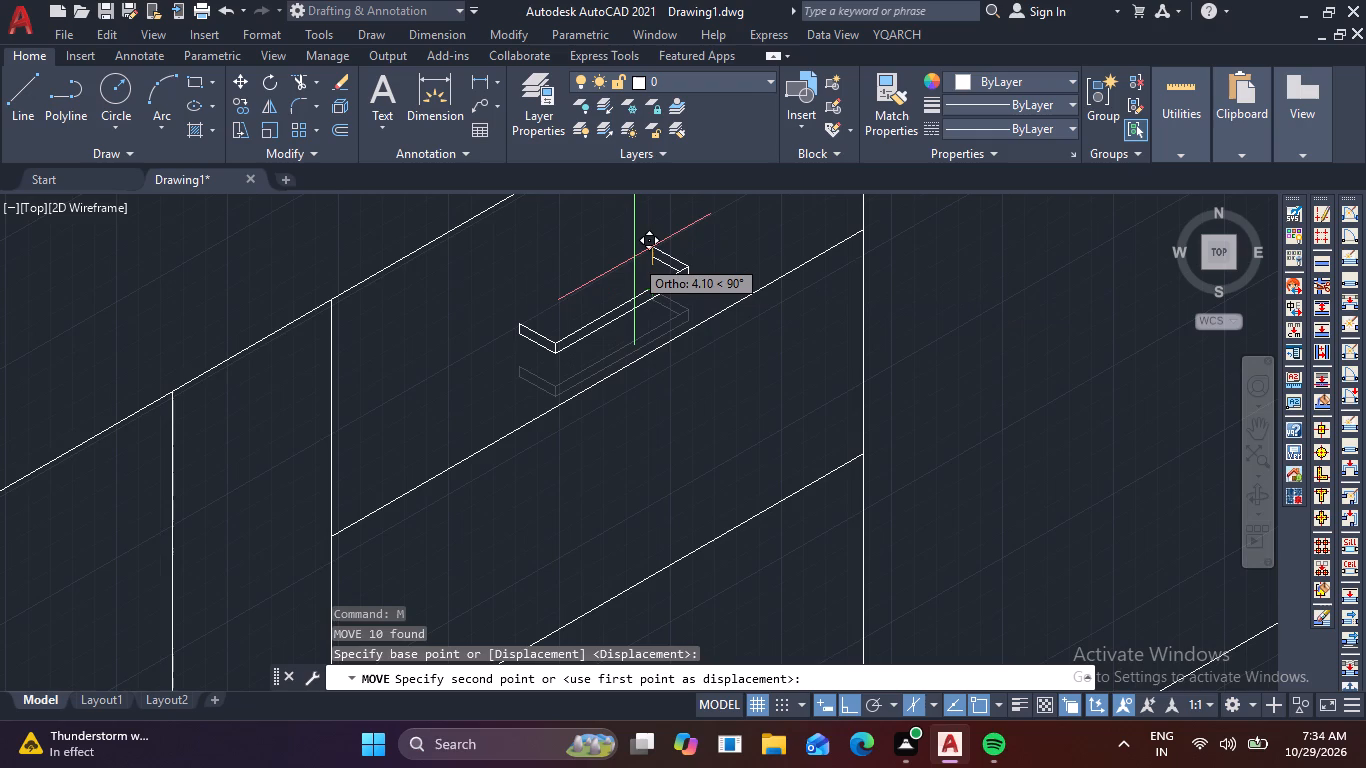
left_click(627, 237)
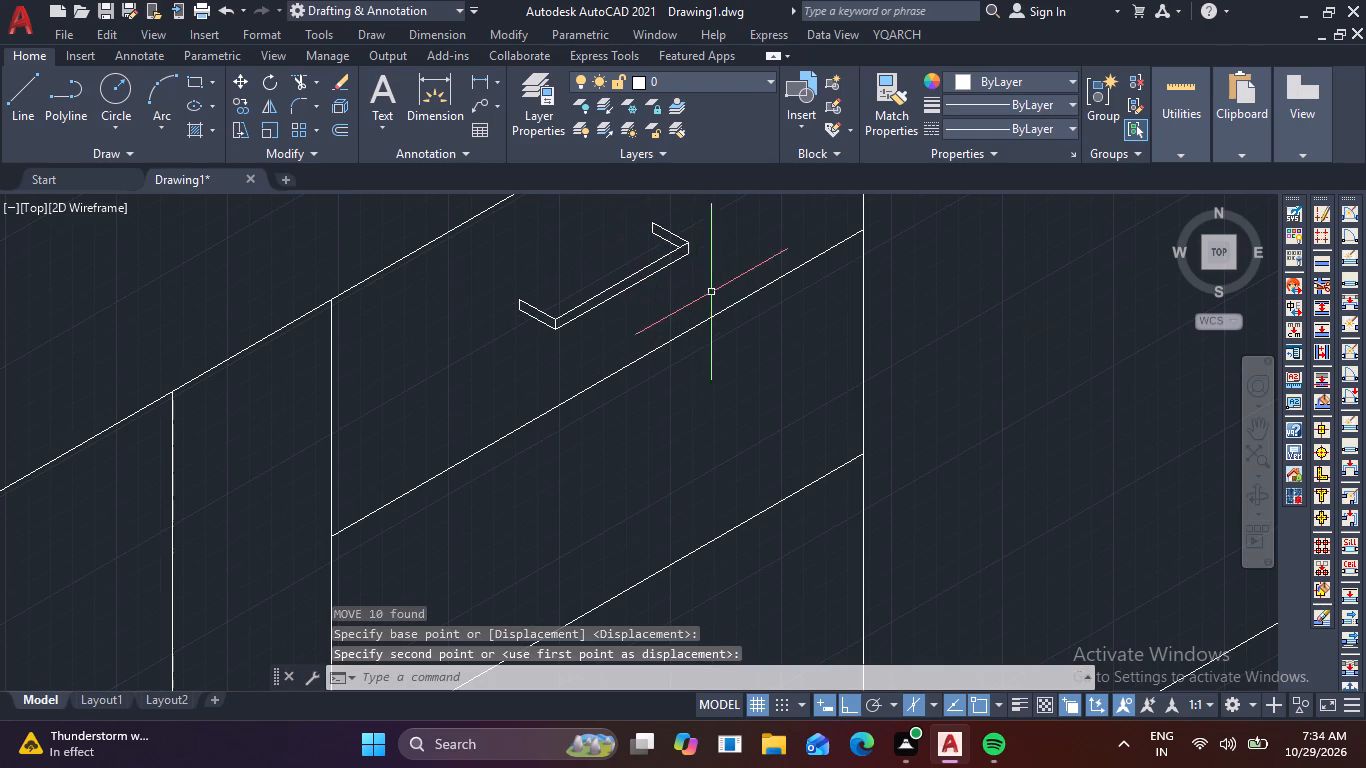
Copy the top drawer's whole bar handle straight down into the middle and bottom drawer fronts.
middle_click_drag(635, 254, 597, 356)
left_click(435, 362)
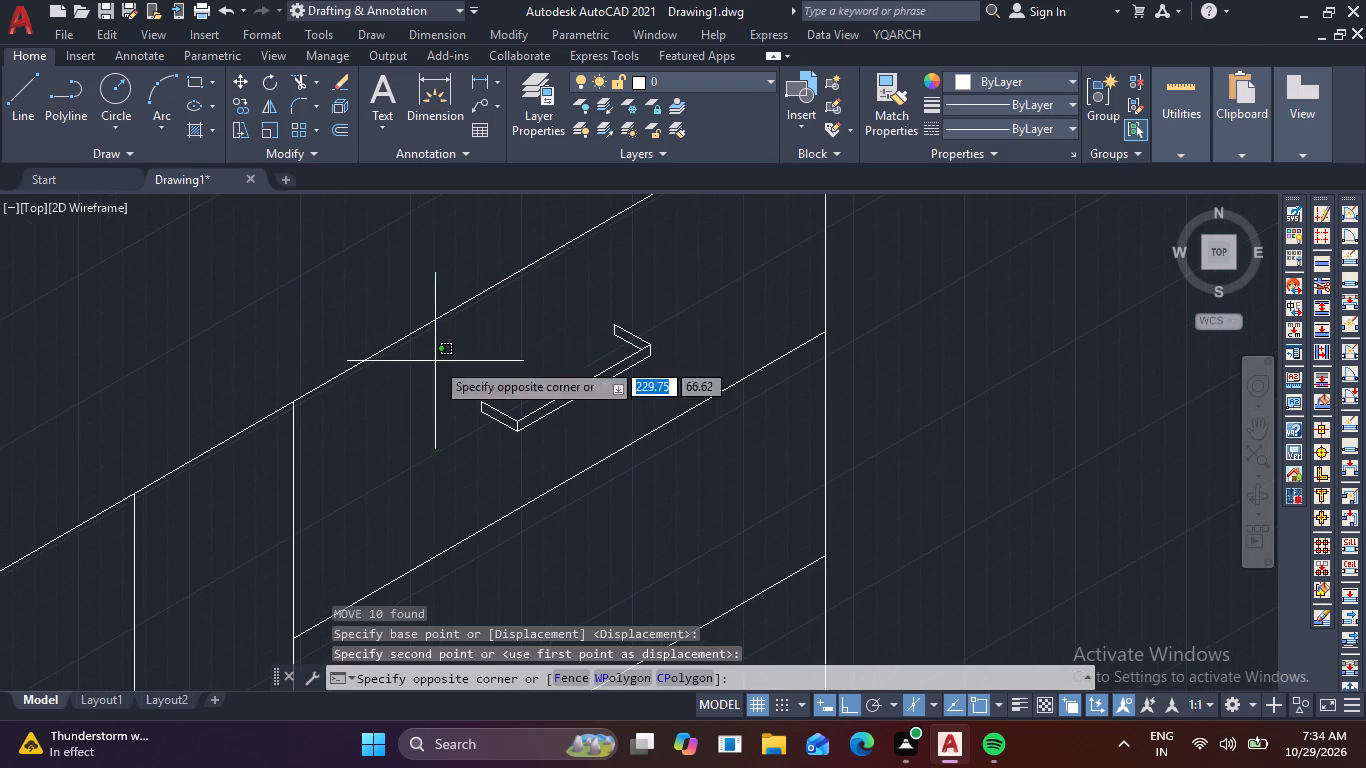
left_click(627, 478)
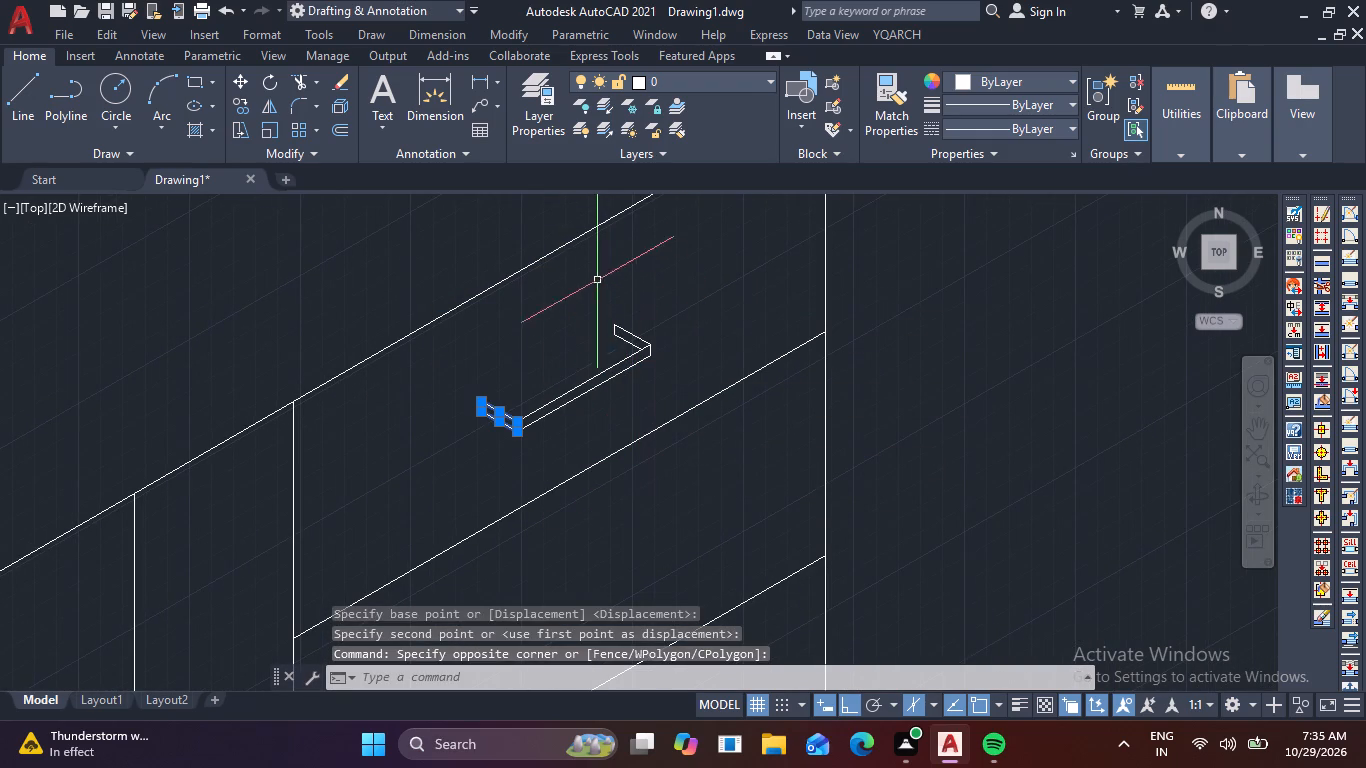
left_click(595, 273)
left_click(719, 541)
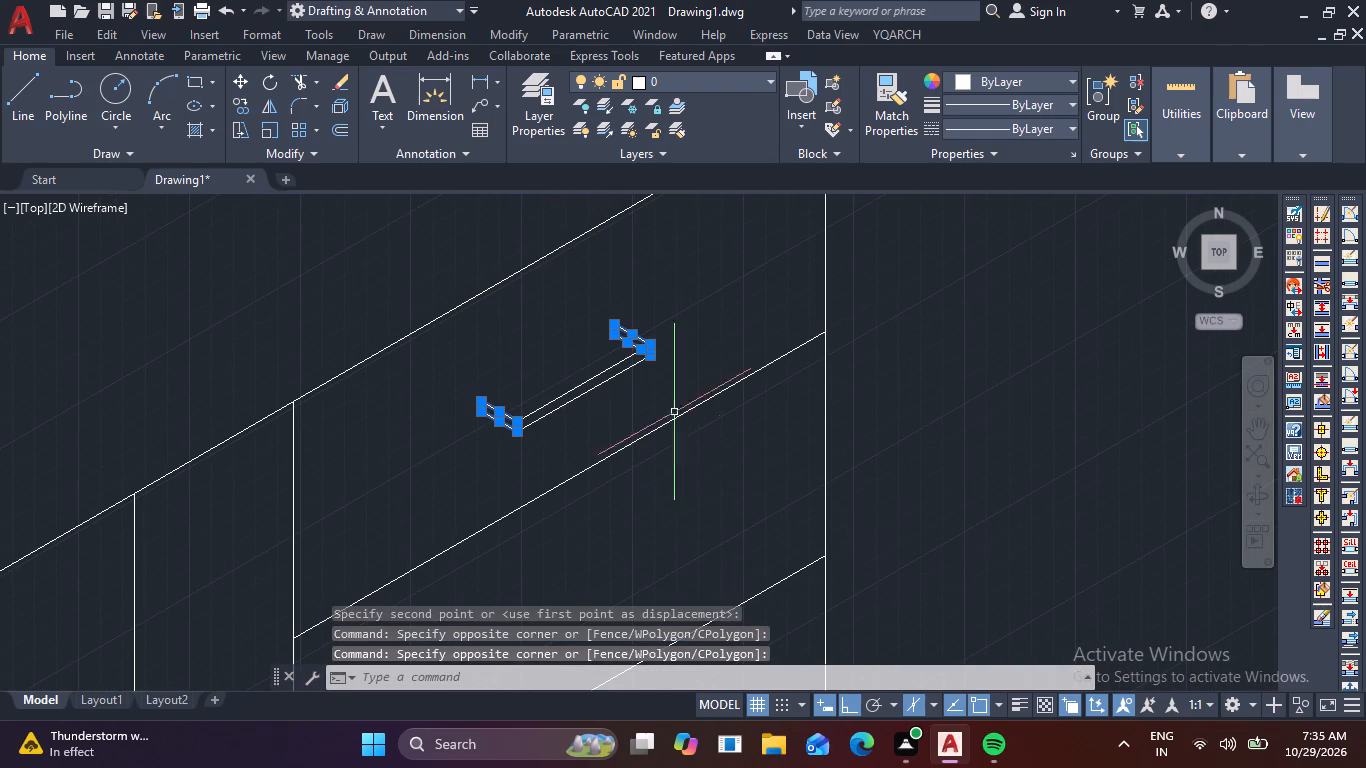
left_click(438, 357)
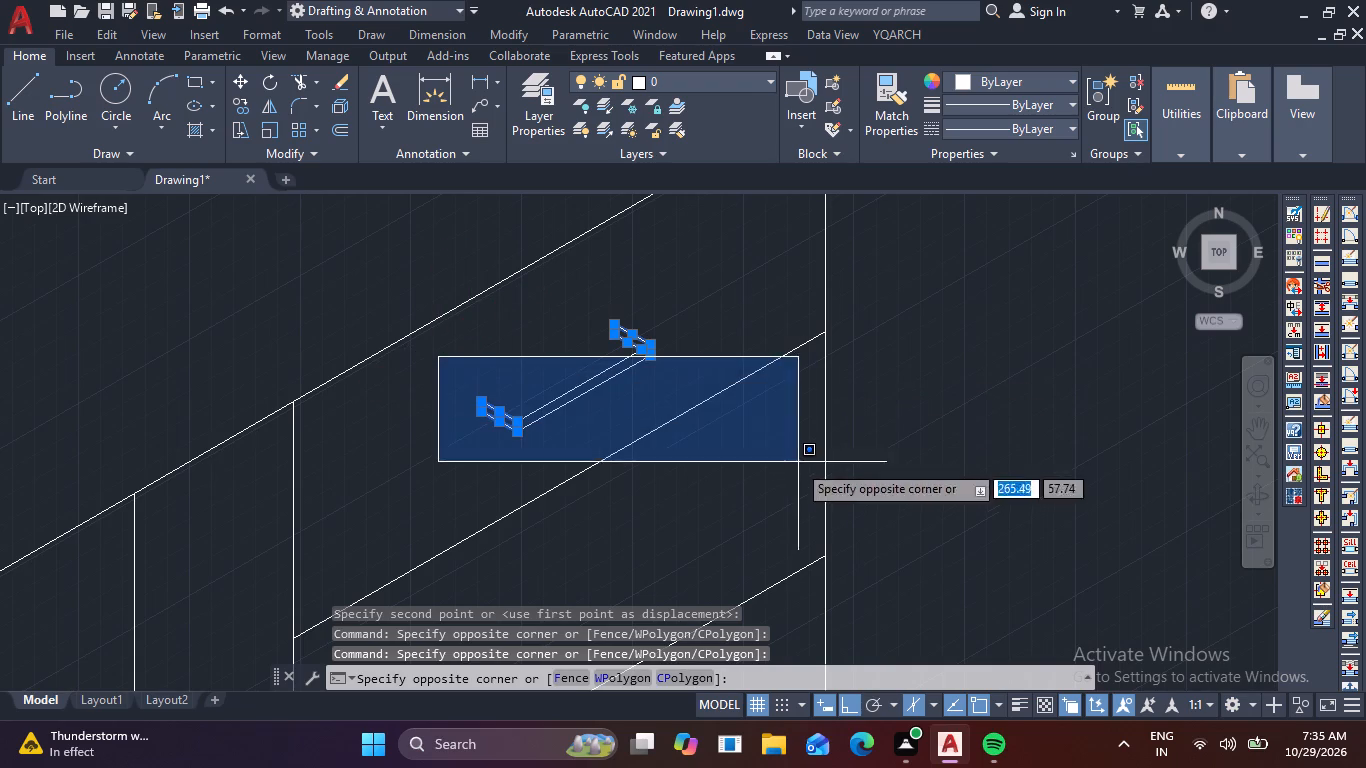
left_click(751, 547)
left_click(543, 287)
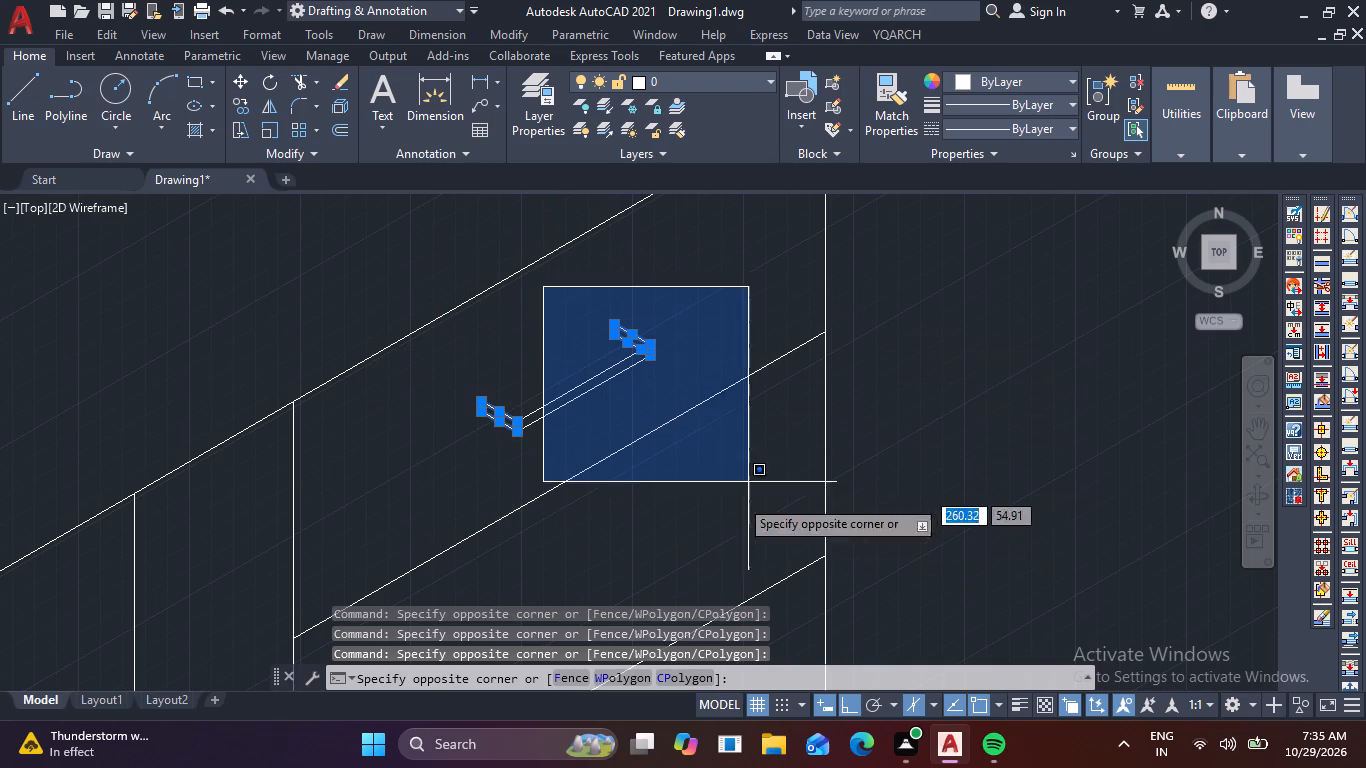
left_click(703, 558)
left_click(695, 264)
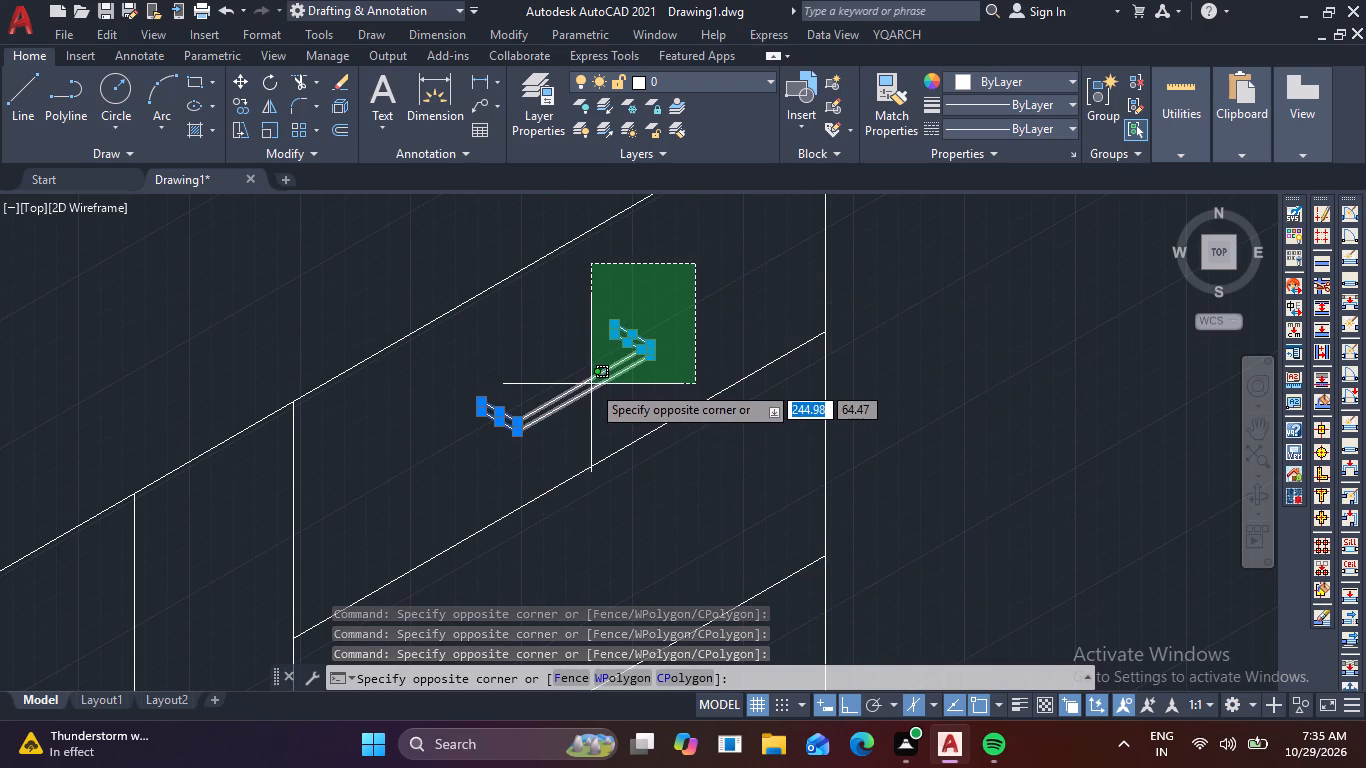
left_click(591, 384)
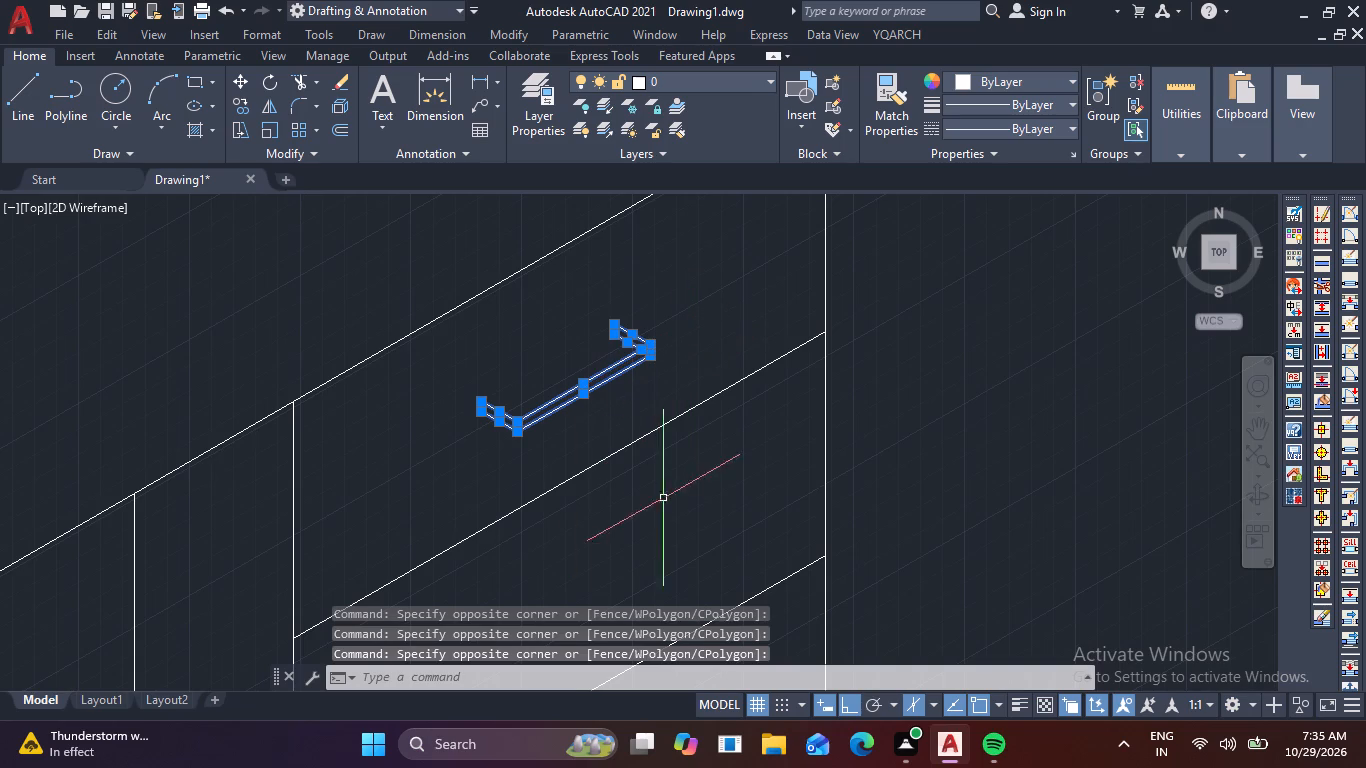
type("CO")
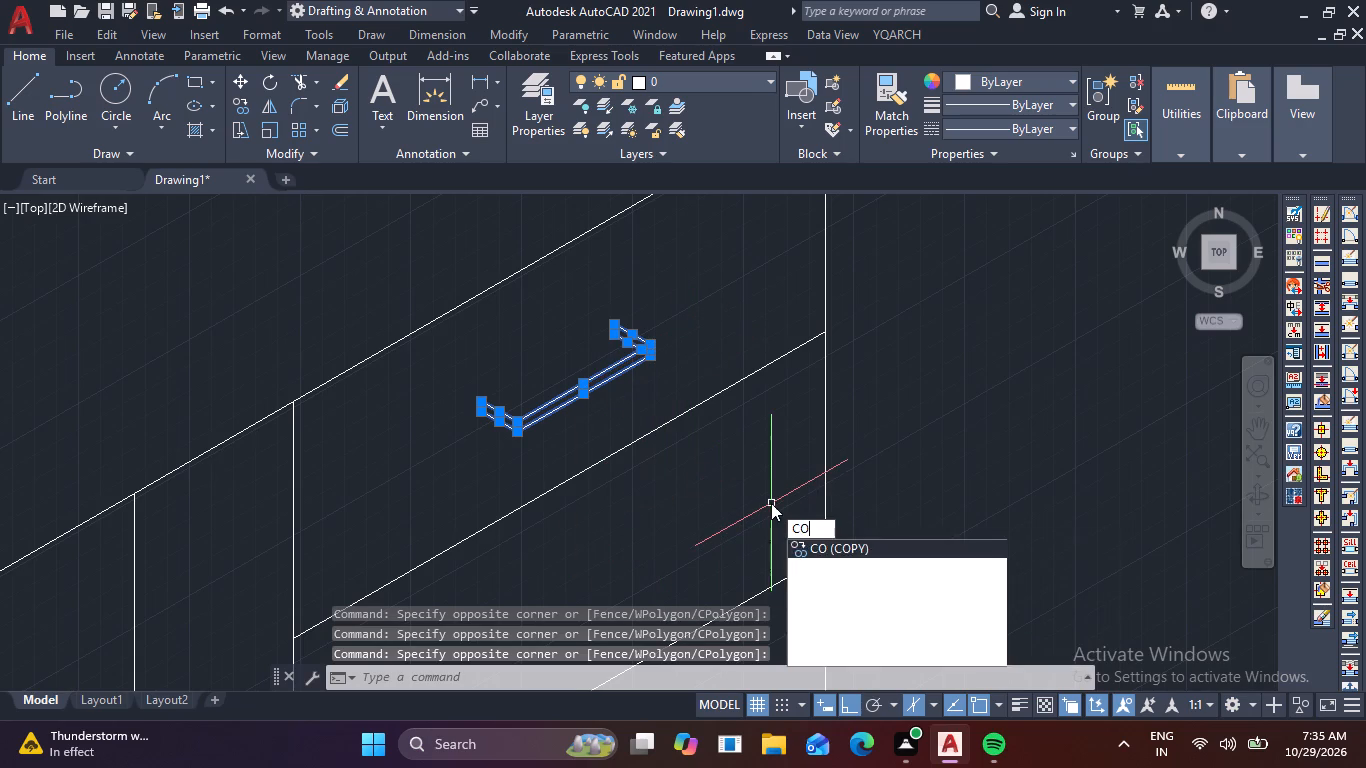
key("space")
left_click(612, 326)
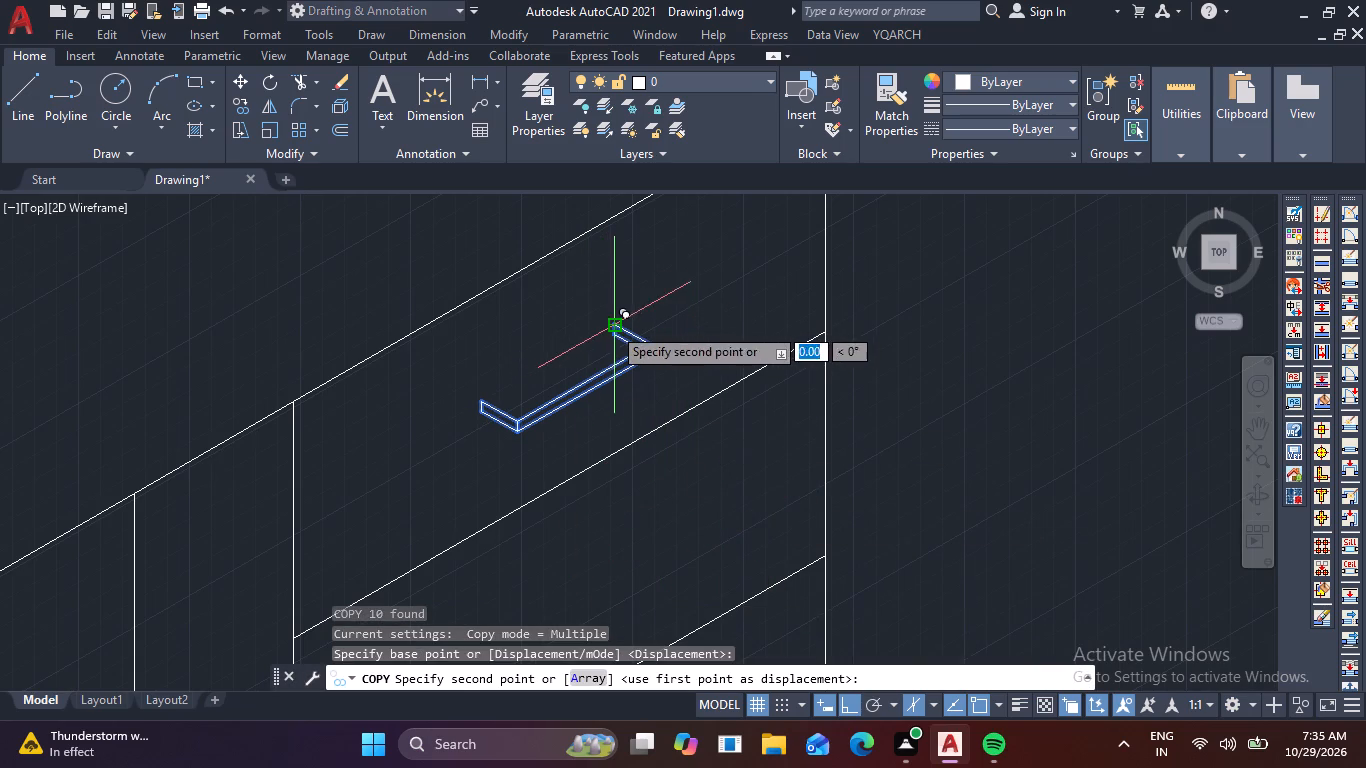
middle_click_drag(675, 481, 591, 2)
middle_click(603, 123)
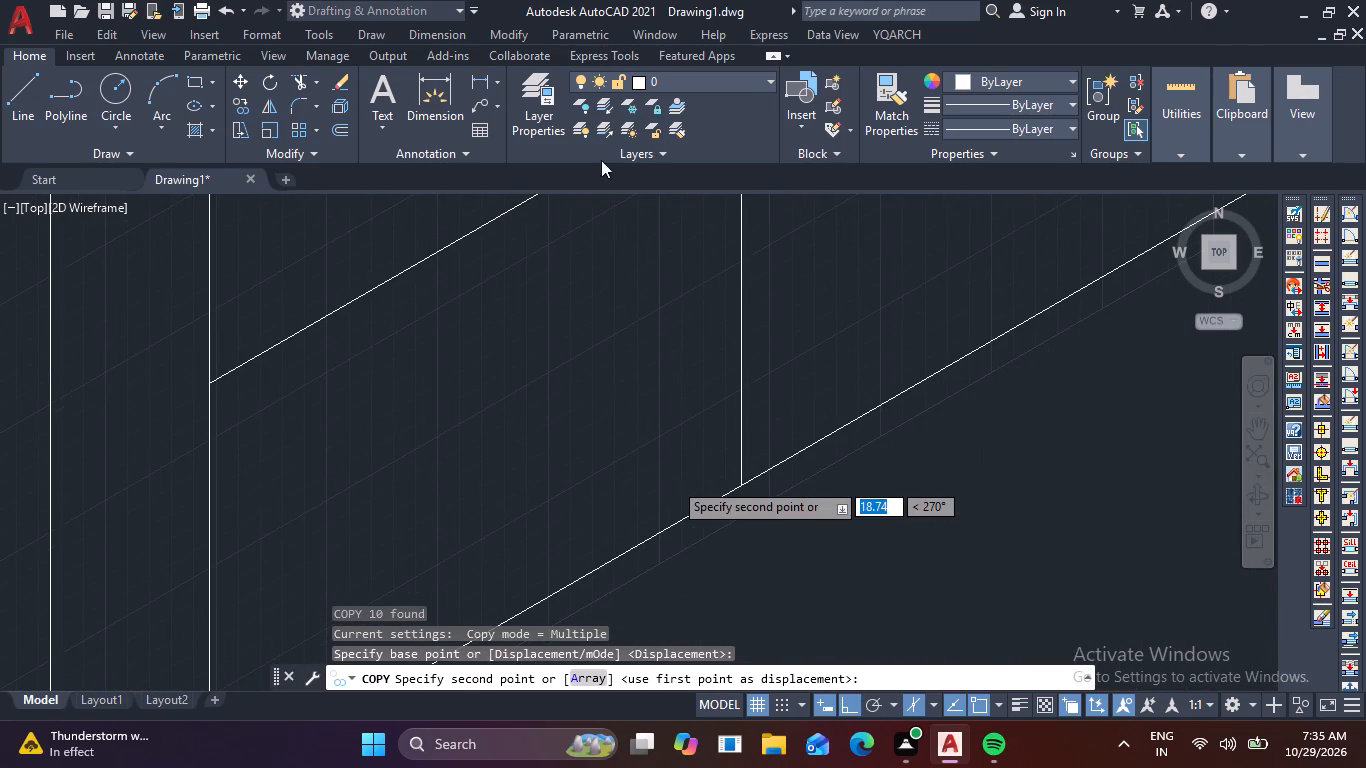
middle_click_drag(580, 230, 608, 485)
scroll(610, 487, "down", 2)
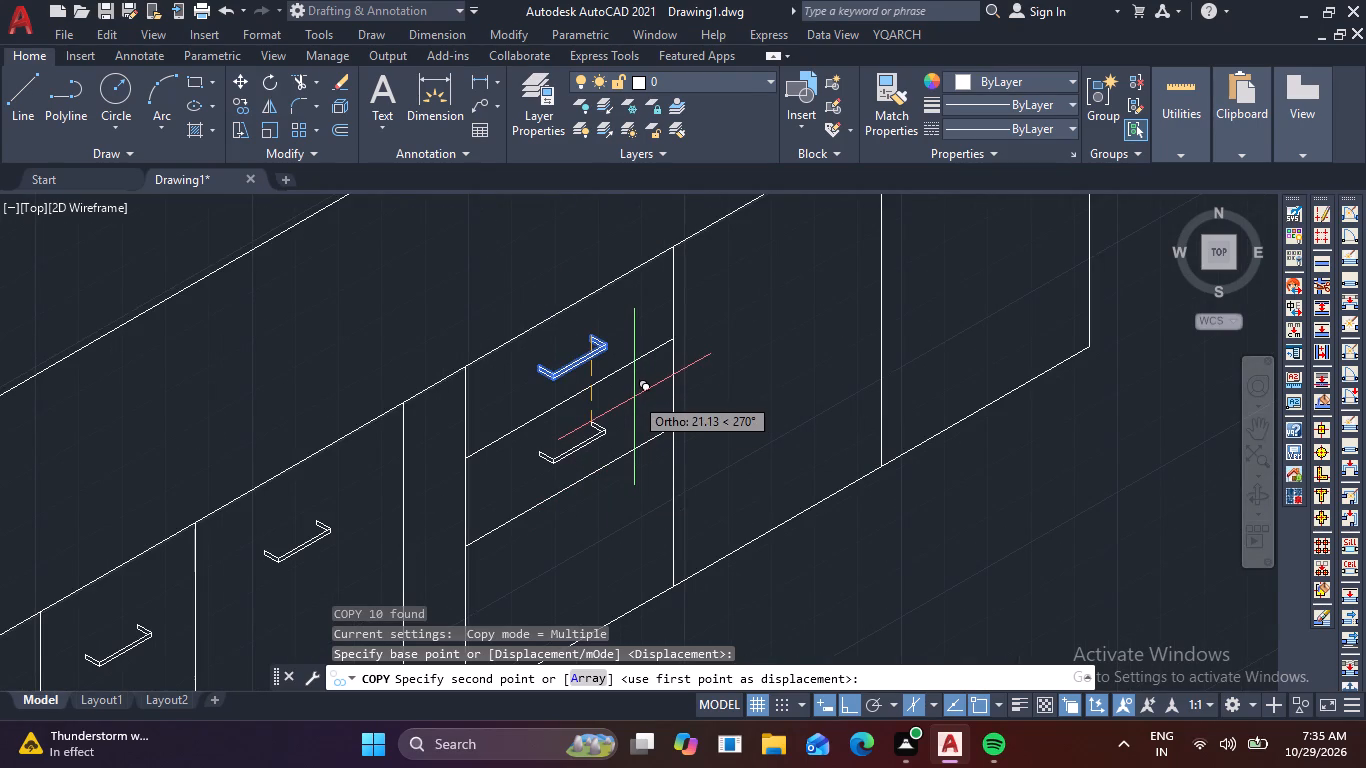
left_click(628, 397)
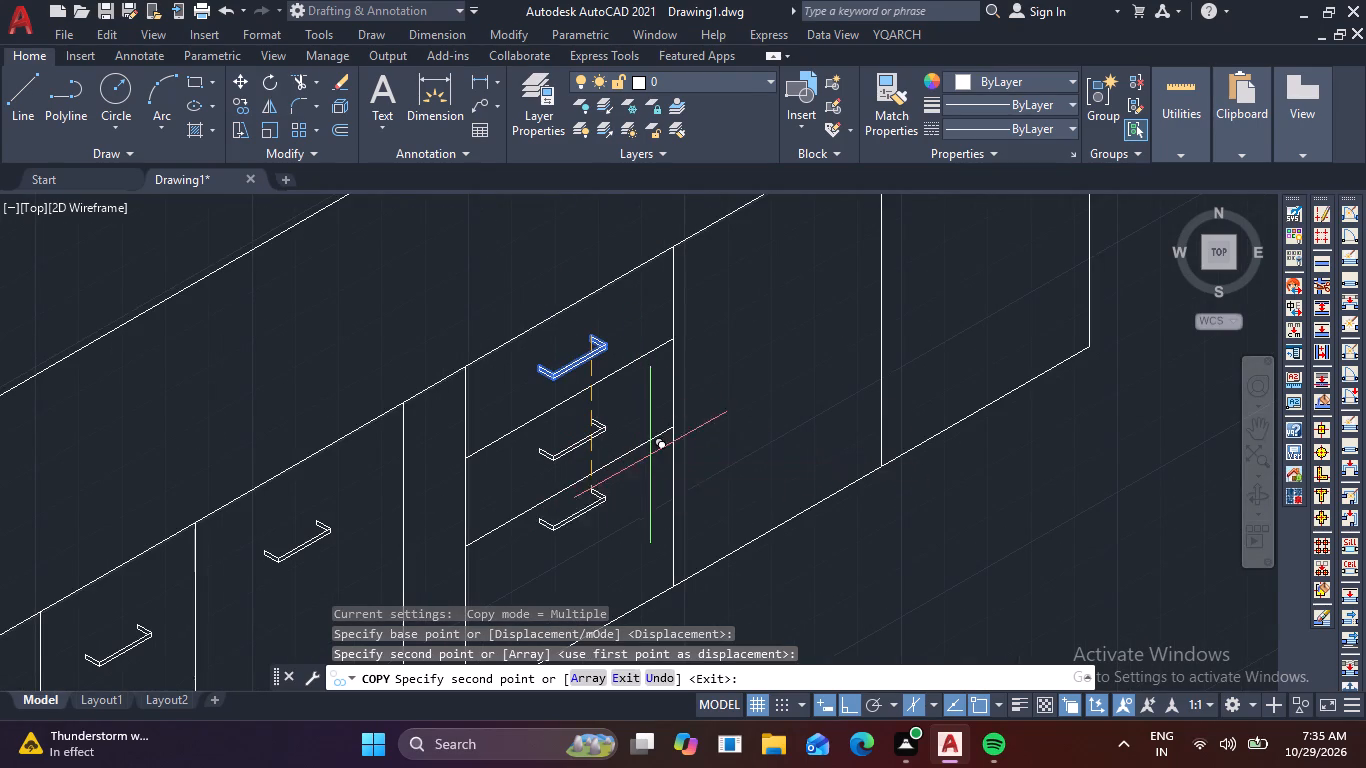
middle_click_drag(653, 466, 682, 337)
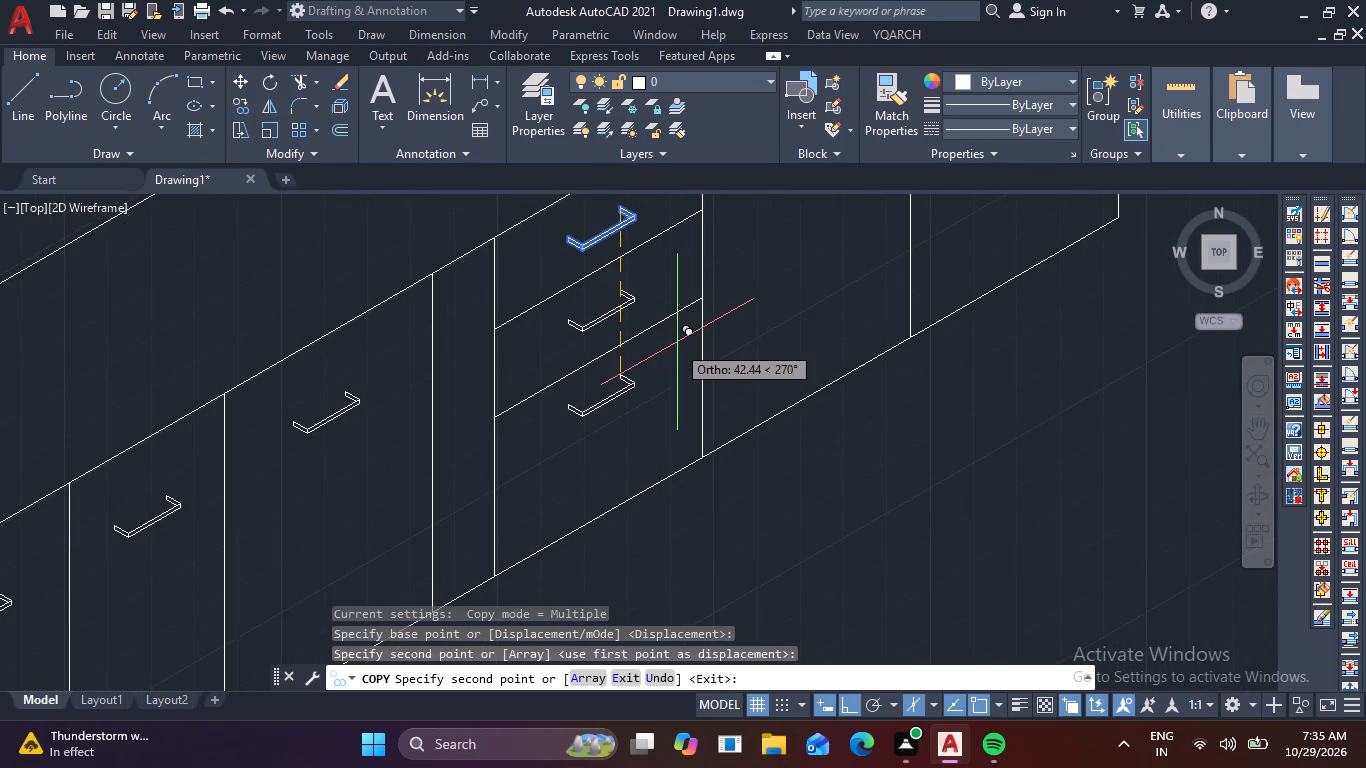
left_click(672, 354)
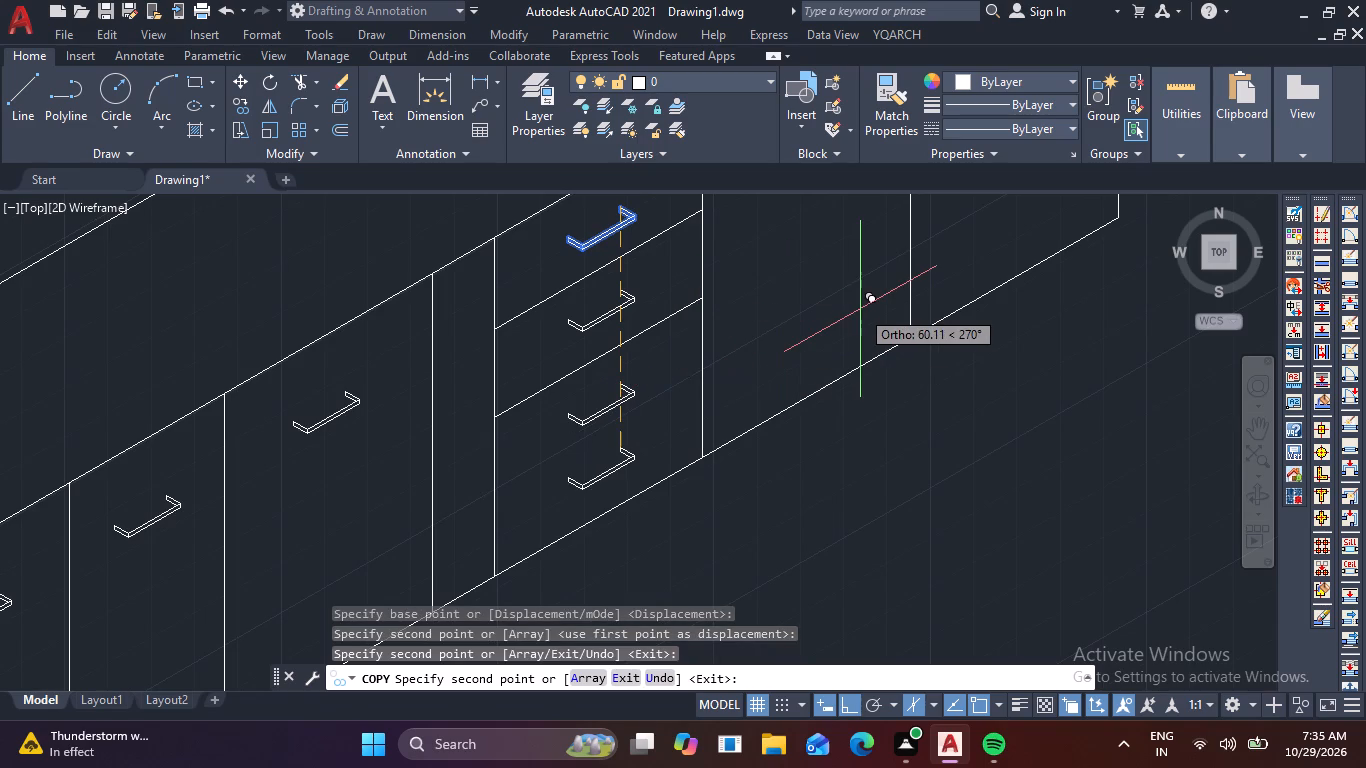
key("Escape")
Draw a line from the far end of the lower drawer divider along 30° across the two remaining panels, past the run's far vertical edge.
scroll(869, 306, "down", 2)
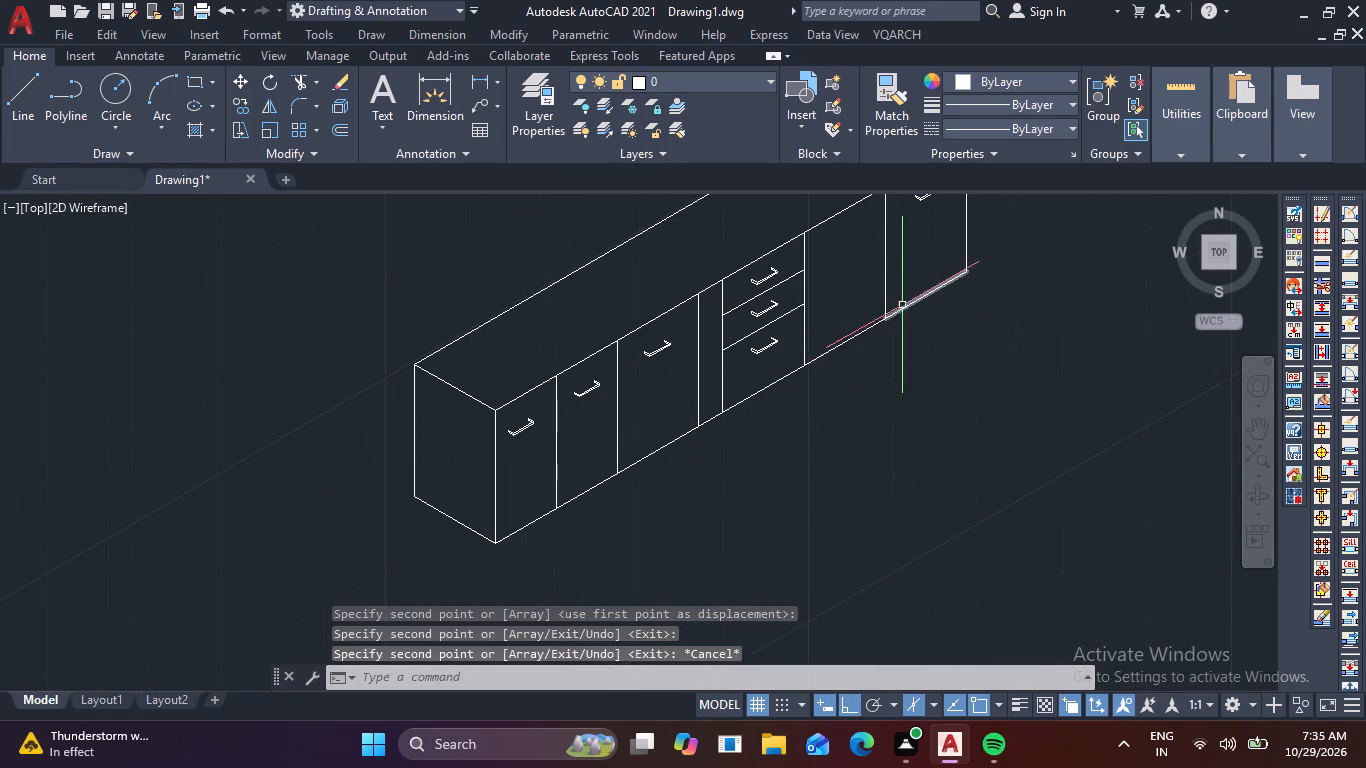
scroll(918, 281, "down", 2)
middle_click_drag(936, 309, 770, 406)
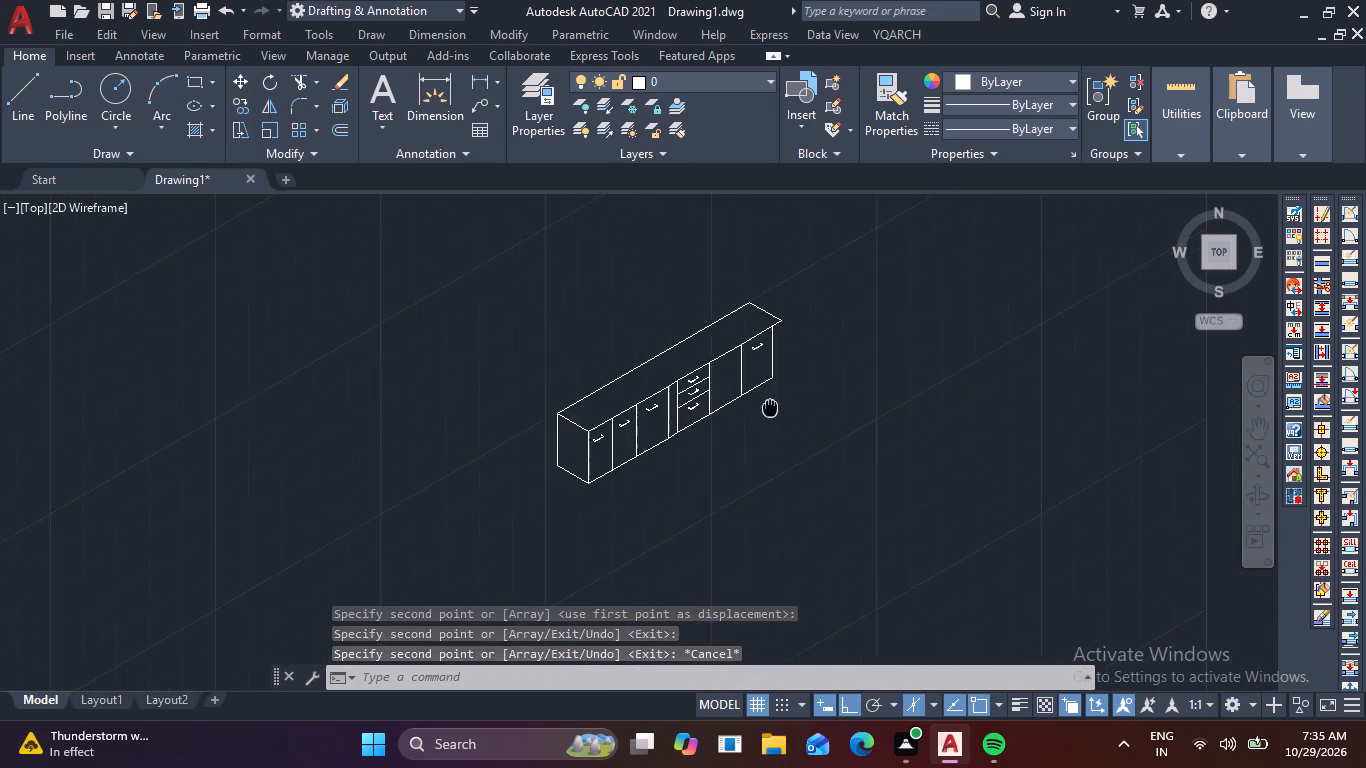
middle_click_drag(770, 406, 676, 443)
scroll(658, 422, "up", 3)
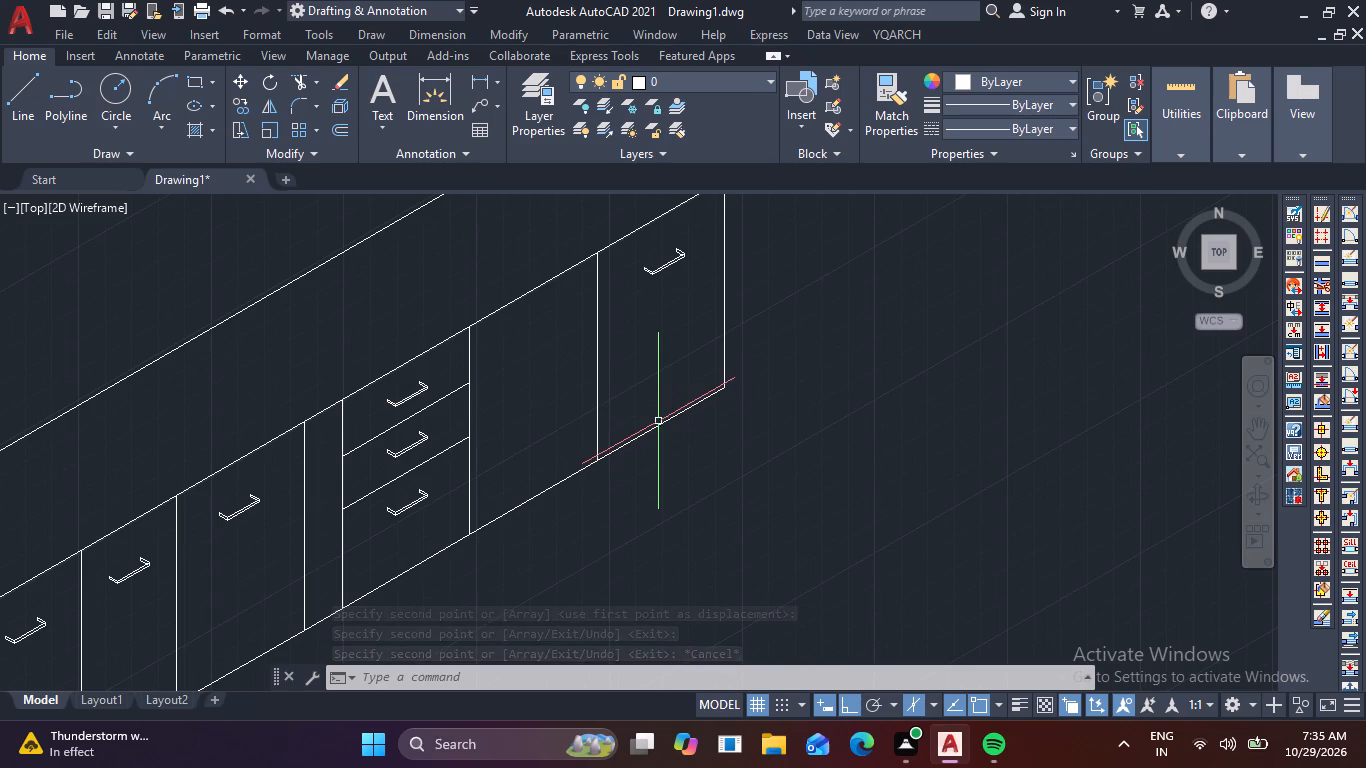
key("l")
key("space")
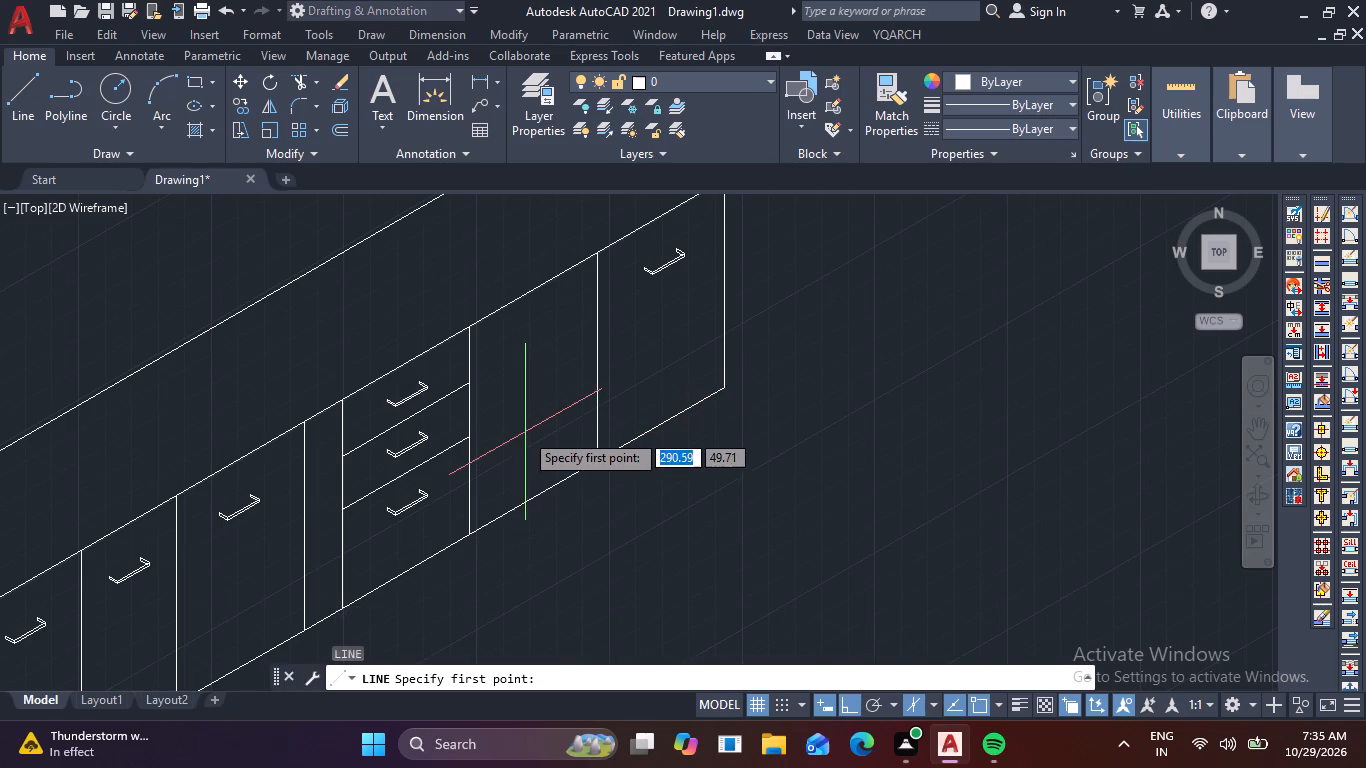
left_click(466, 435)
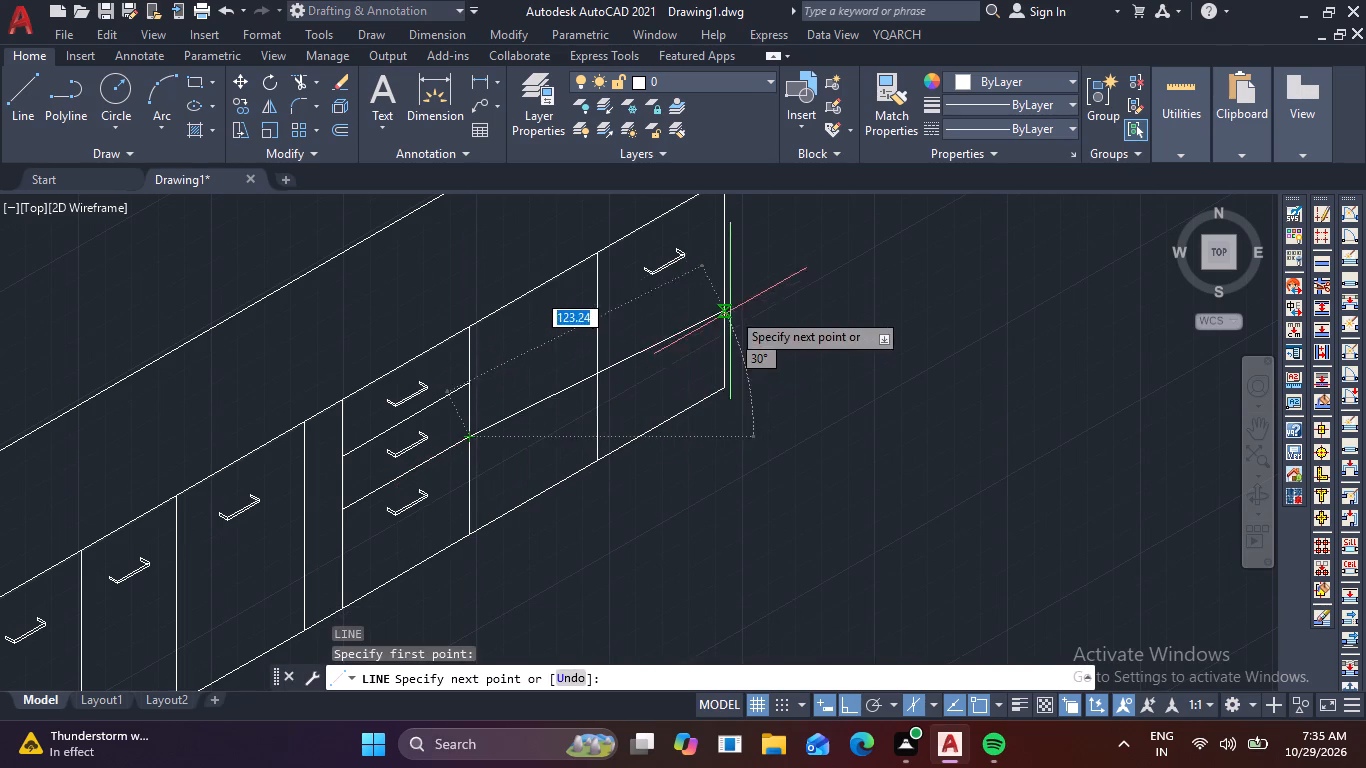
left_click(806, 265)
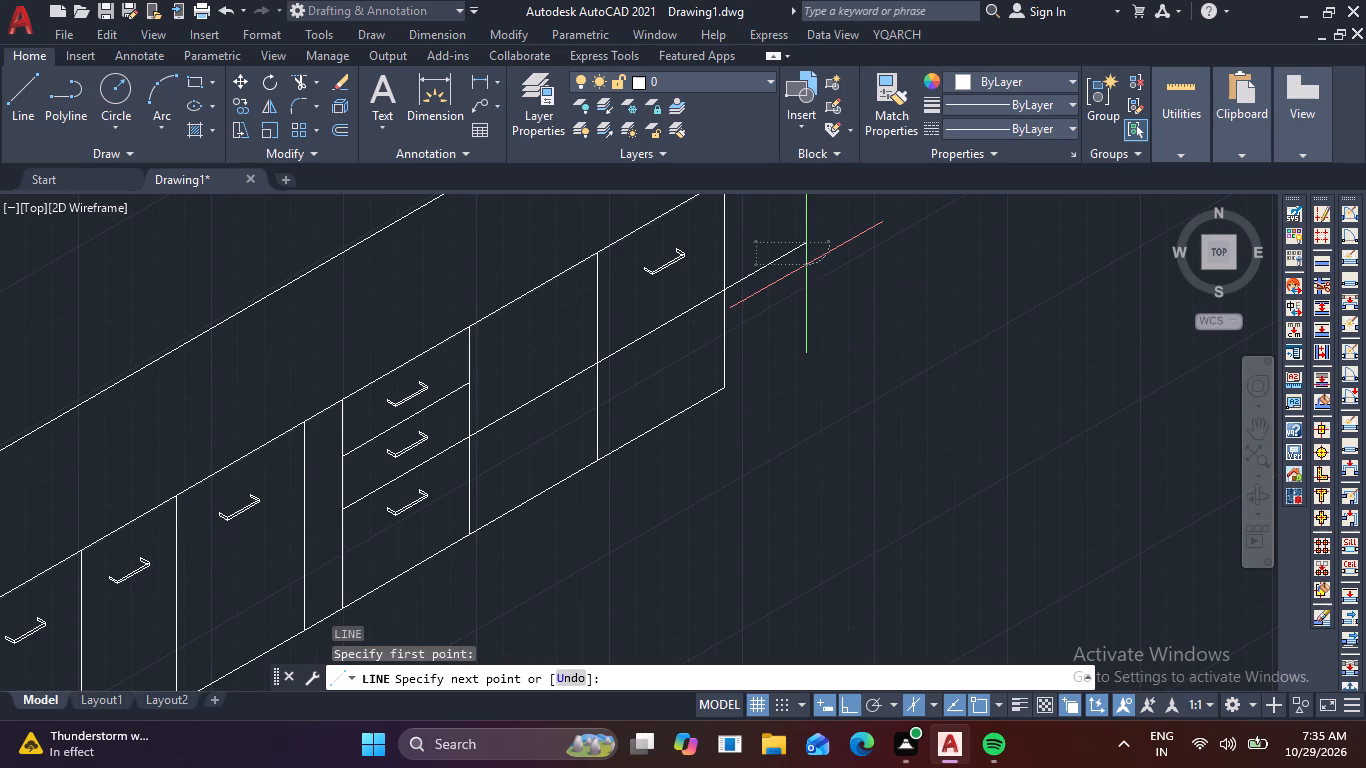
key("Escape")
Trim the part of the new divider line that overhangs the run's far vertical edge.
key("t")
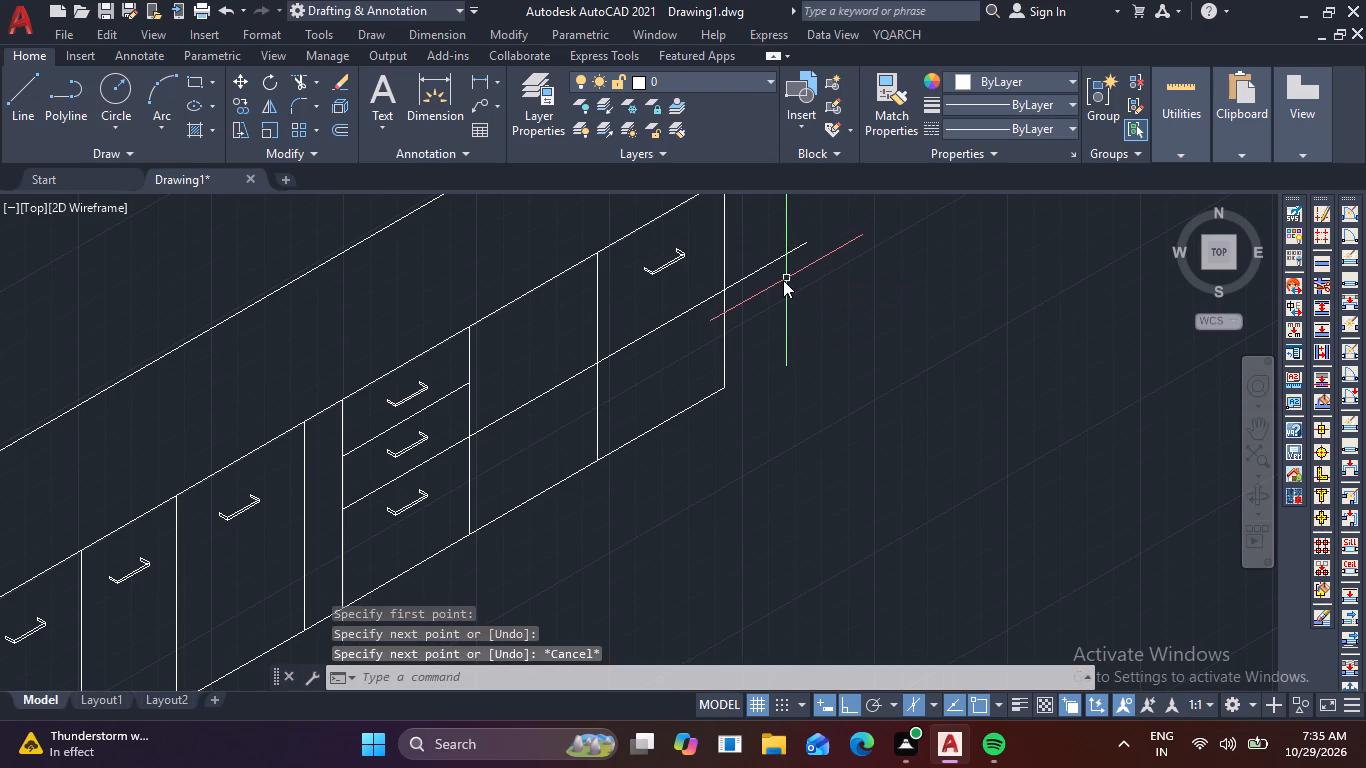
key("r")
key("space")
left_click_drag(739, 244, 771, 301)
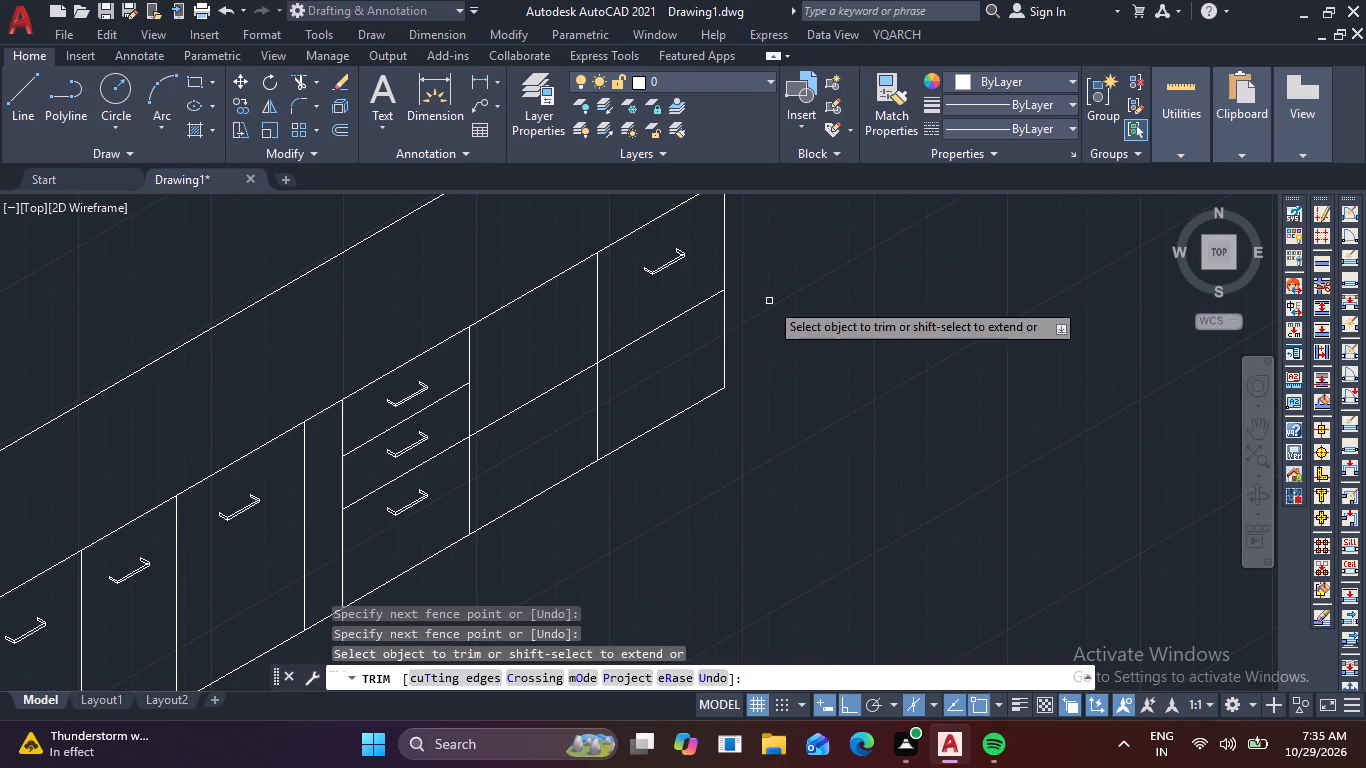
key("Escape")
key("Escape")
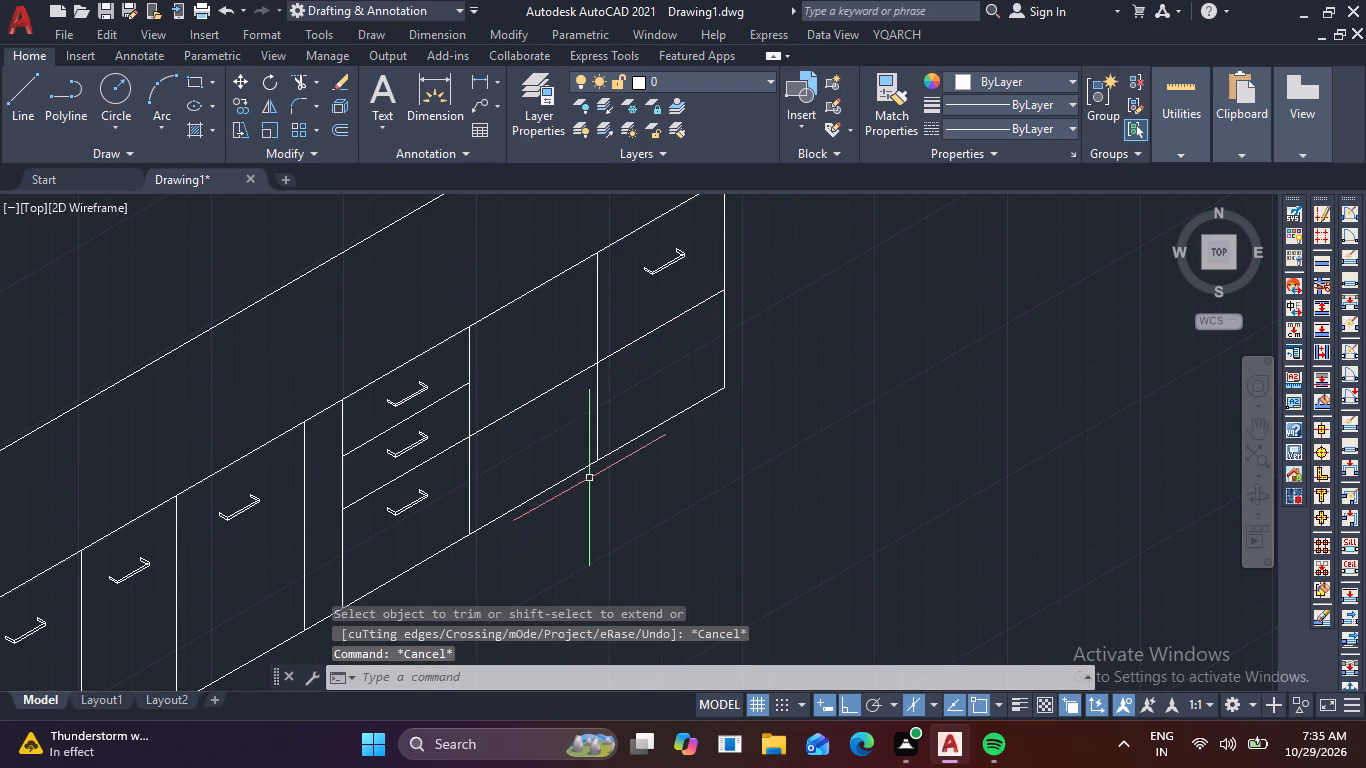
Copy the top drawer's whole bar handle, with Ortho off, into the upper front of the panel beside the drawer stack.
scroll(683, 267, "up", 2)
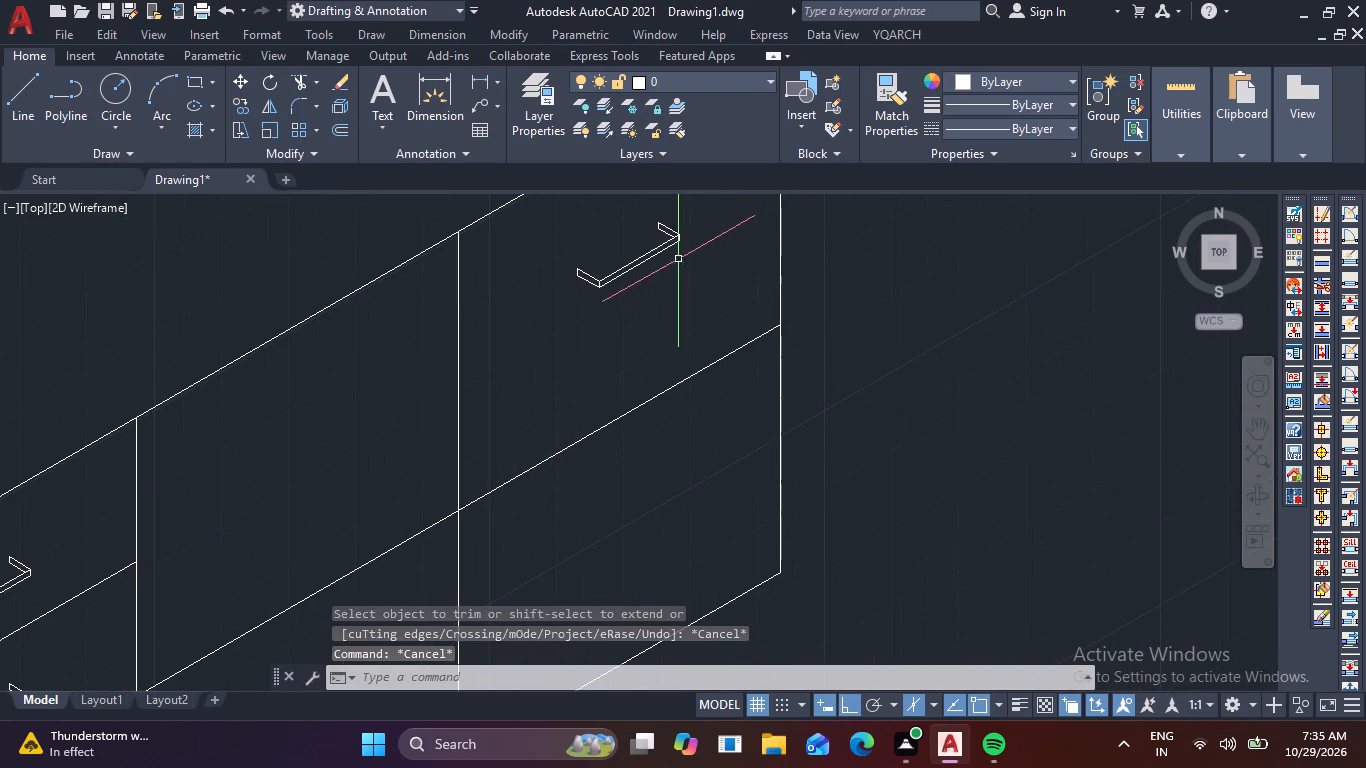
scroll(687, 262, "down", 1)
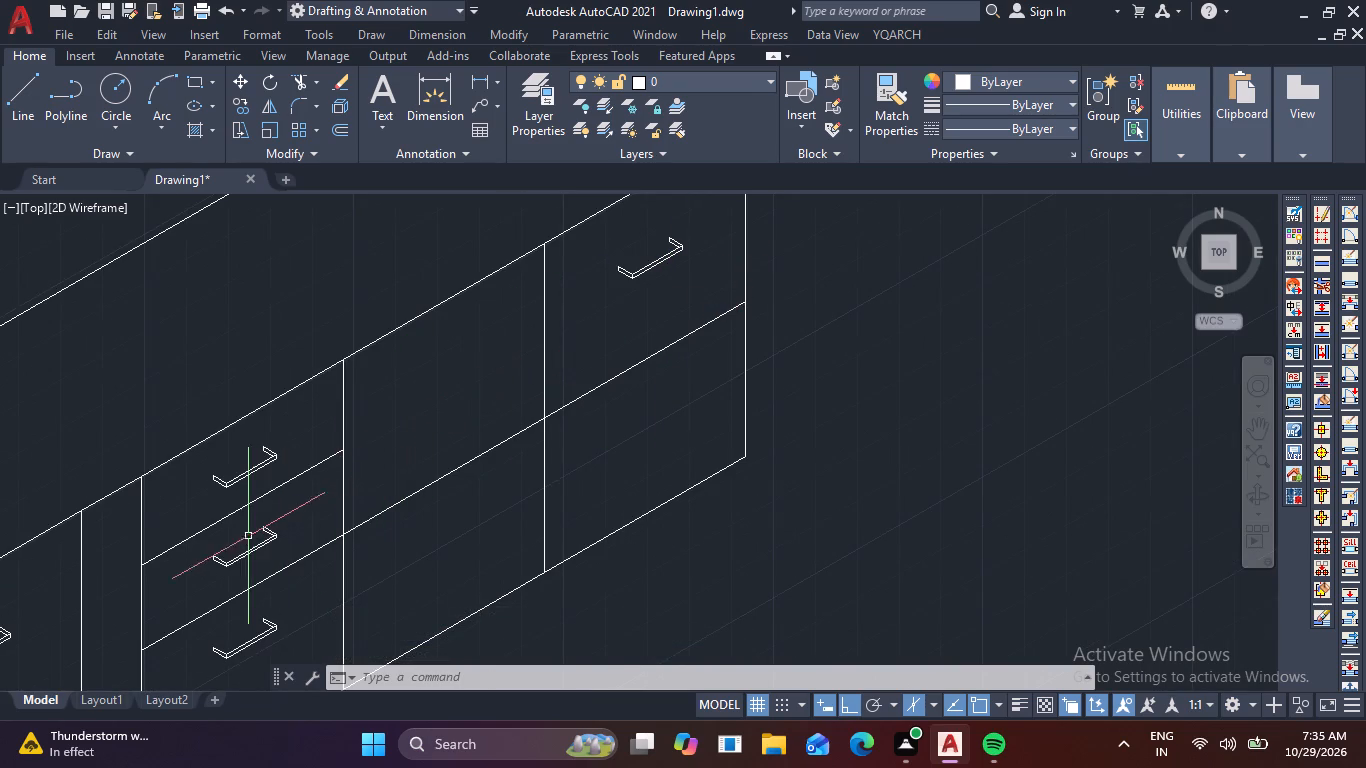
scroll(200, 550, "up", 2)
scroll(210, 547, "down", 1)
left_click(195, 409)
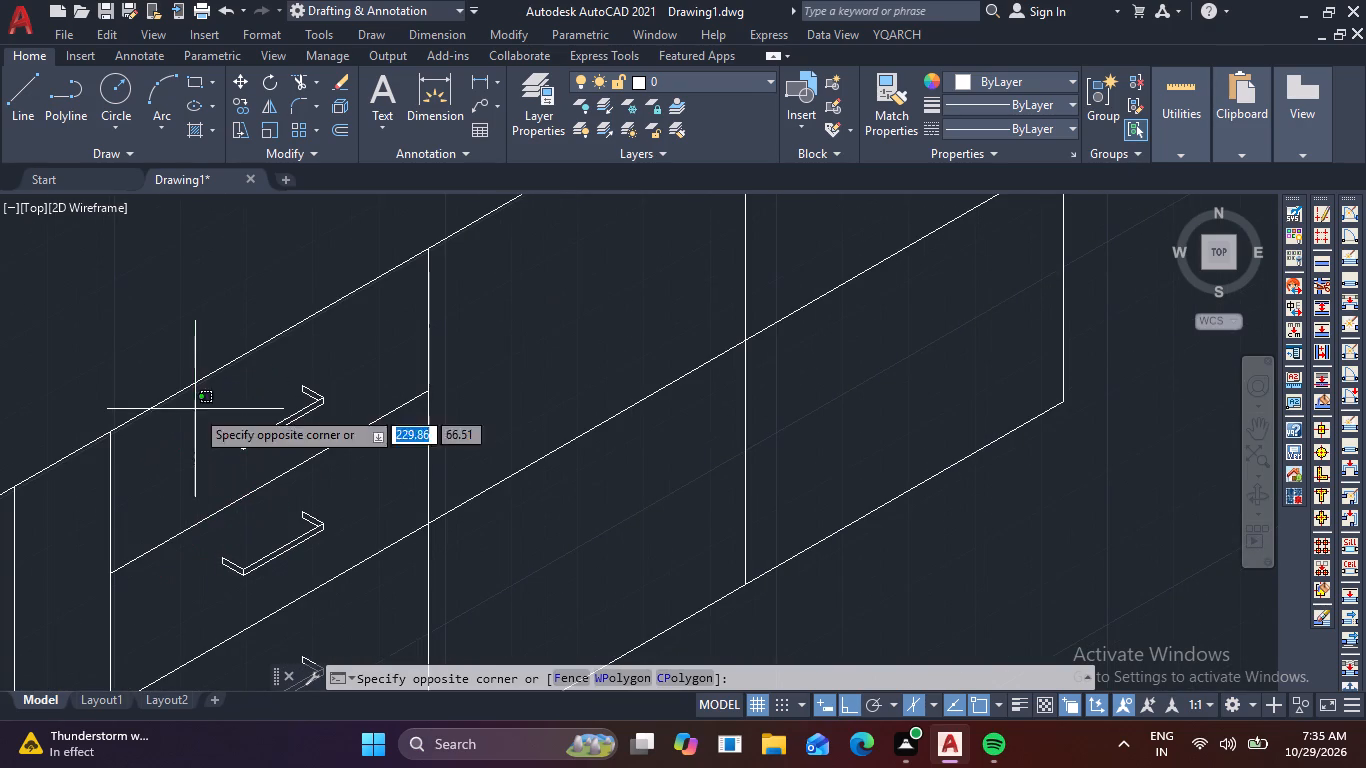
left_click(319, 478)
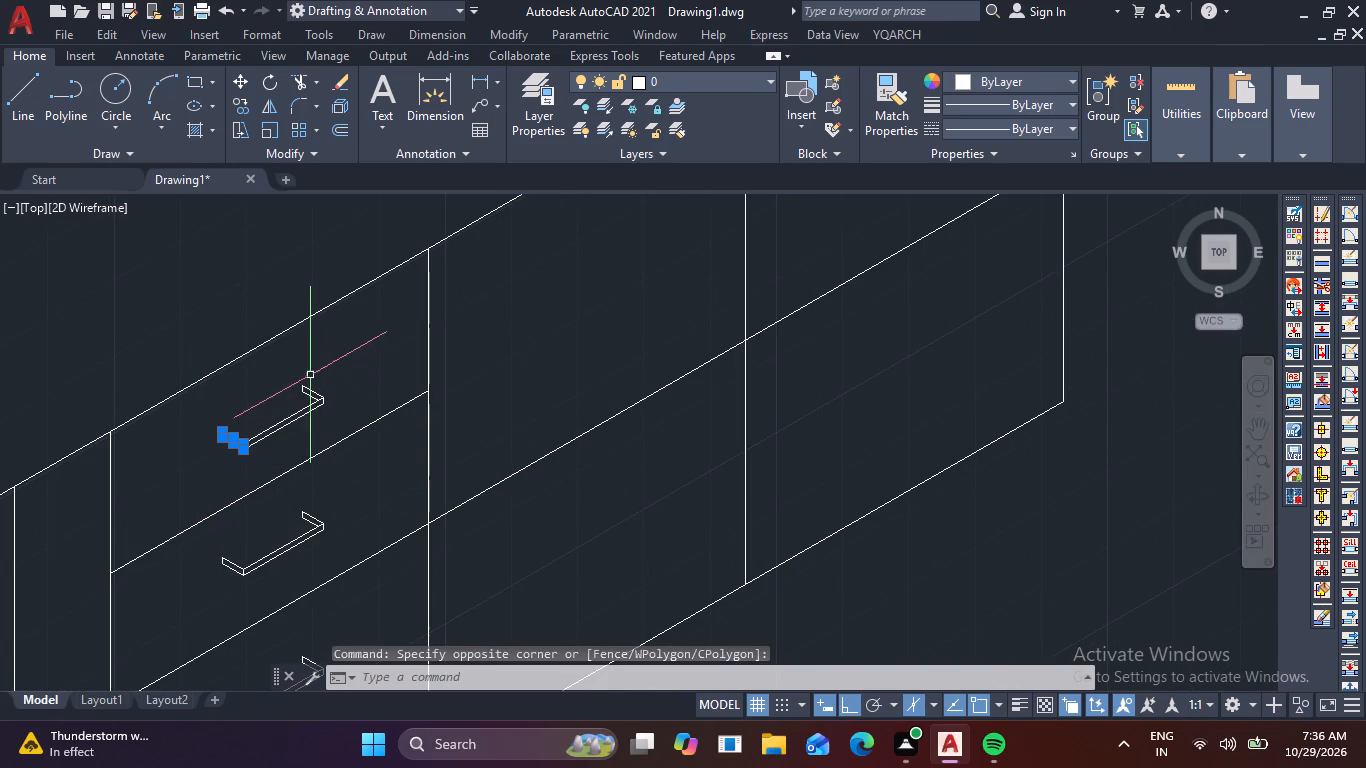
left_click(284, 360)
left_click(369, 443)
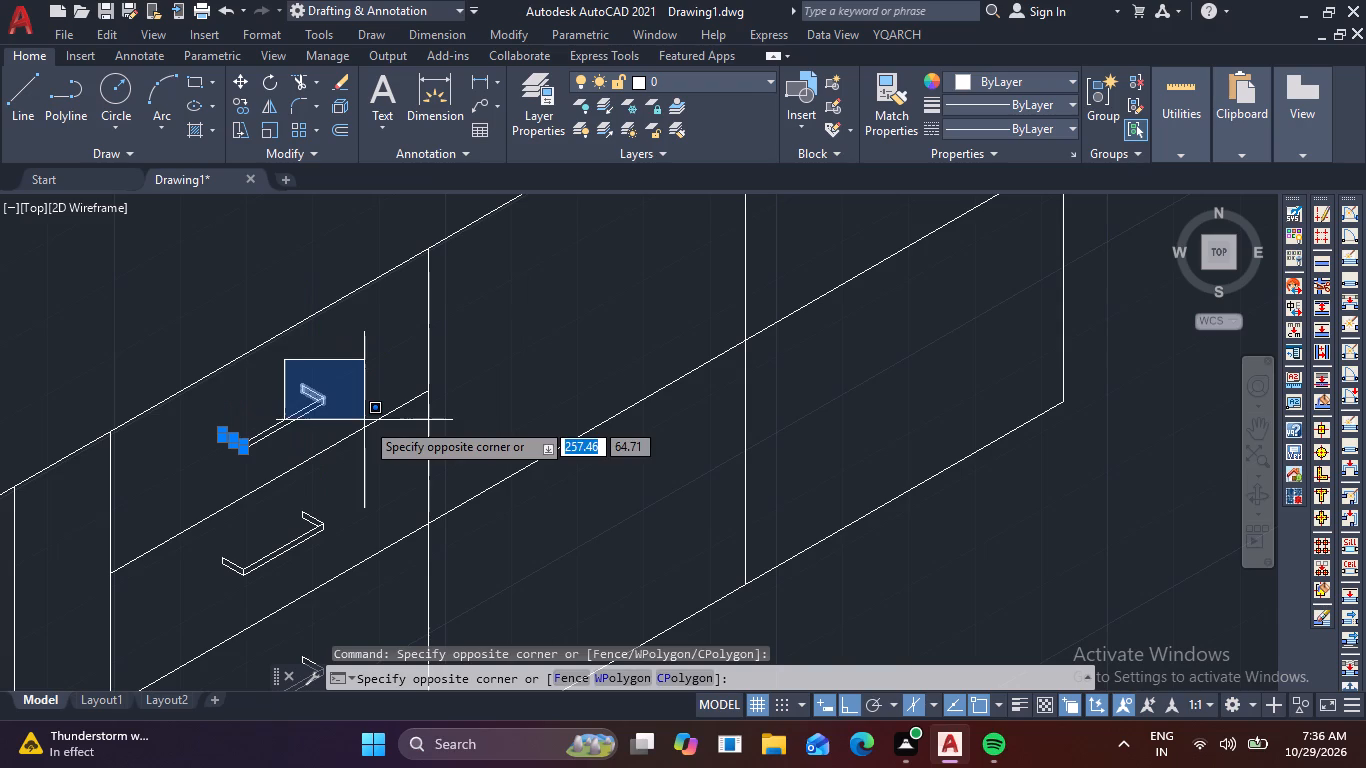
left_click(318, 430)
left_click(285, 407)
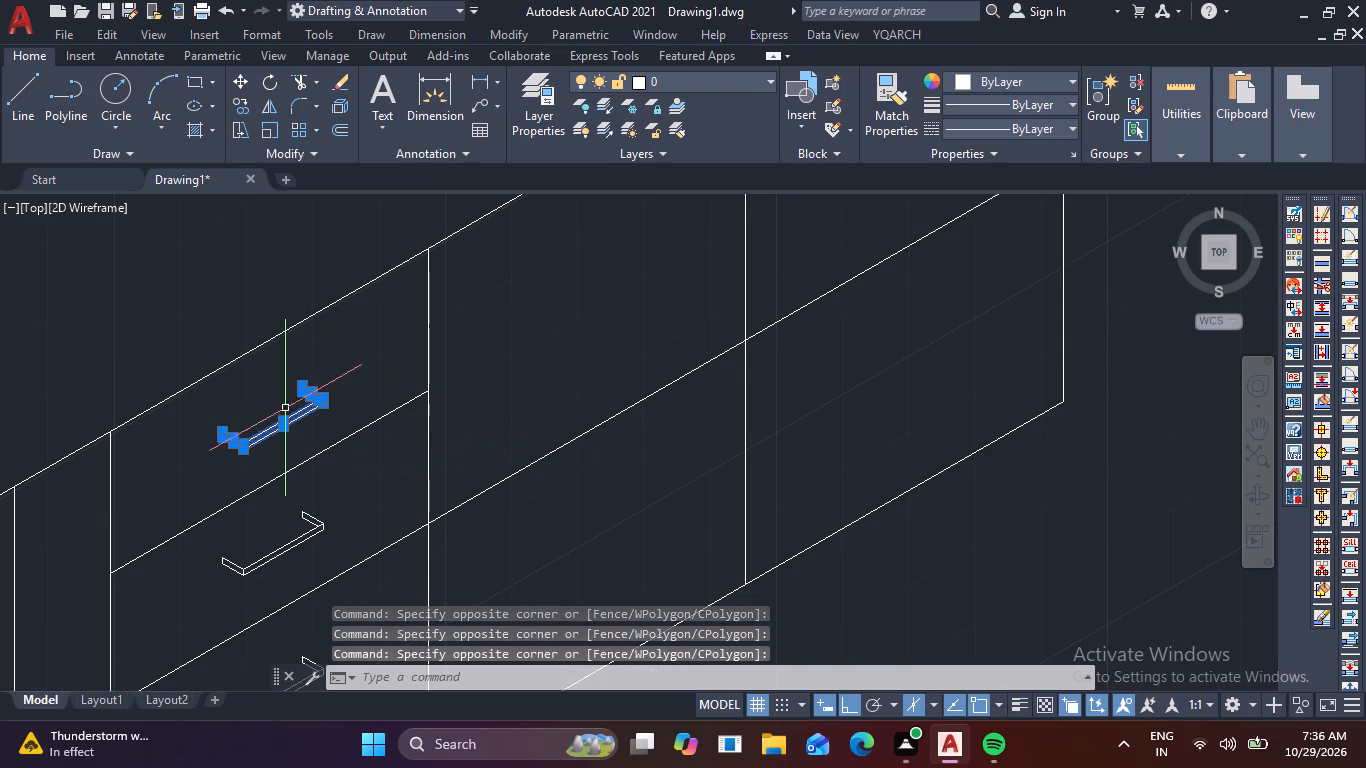
key("c")
key("o")
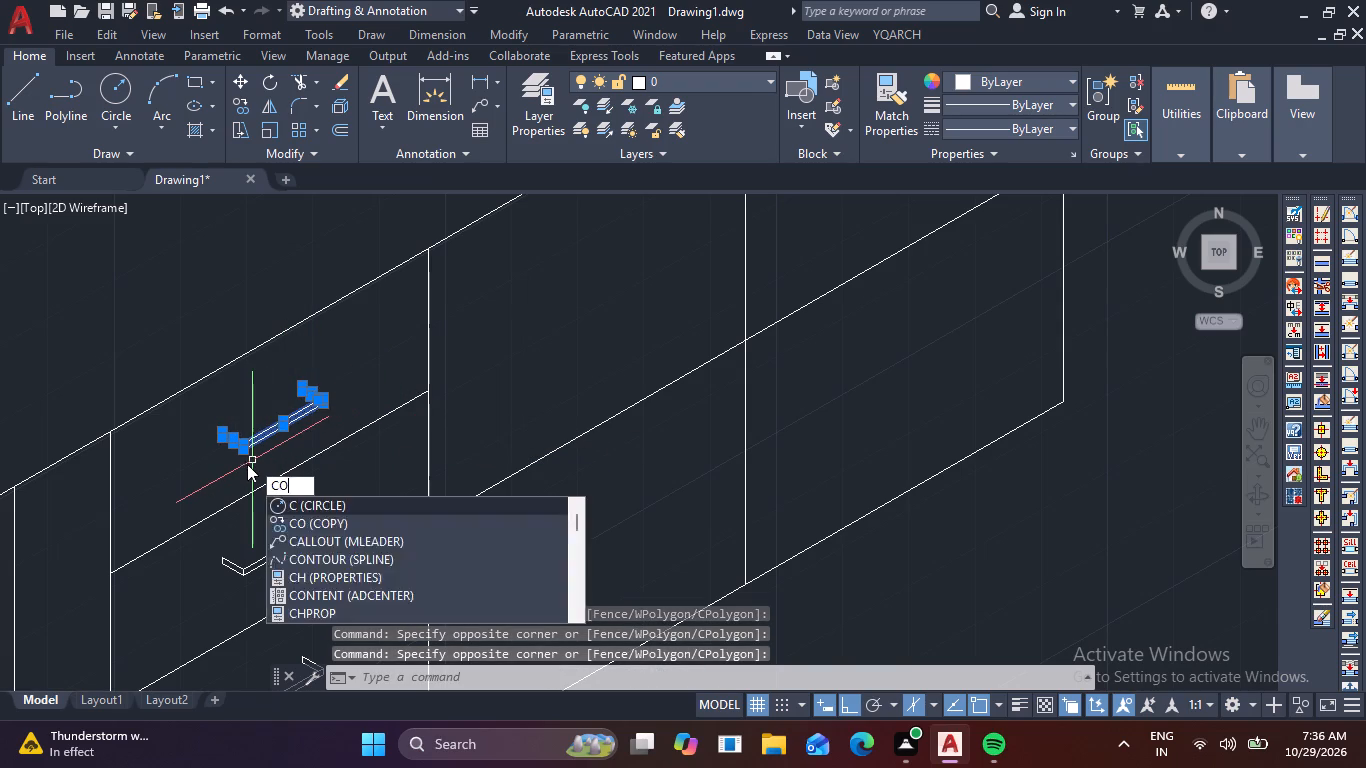
key("space")
left_click(299, 380)
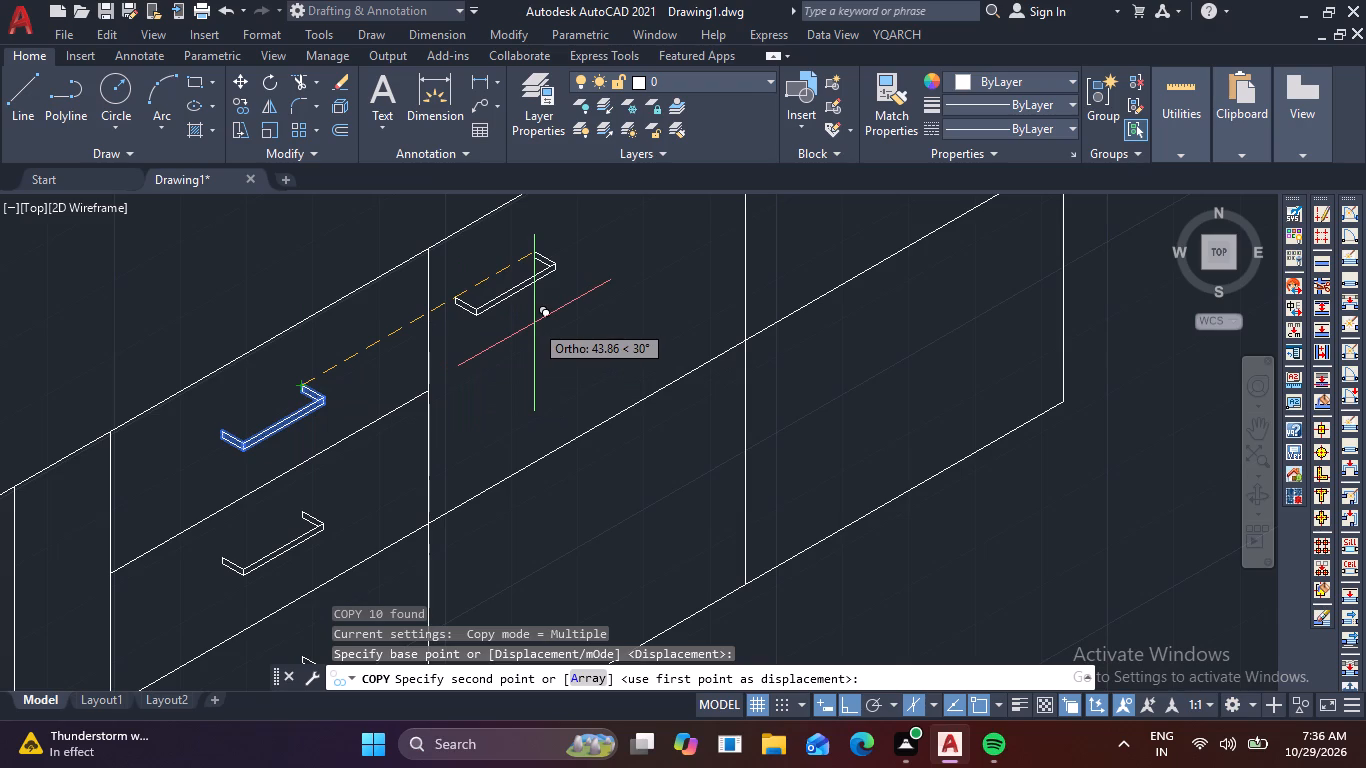
key("F8")
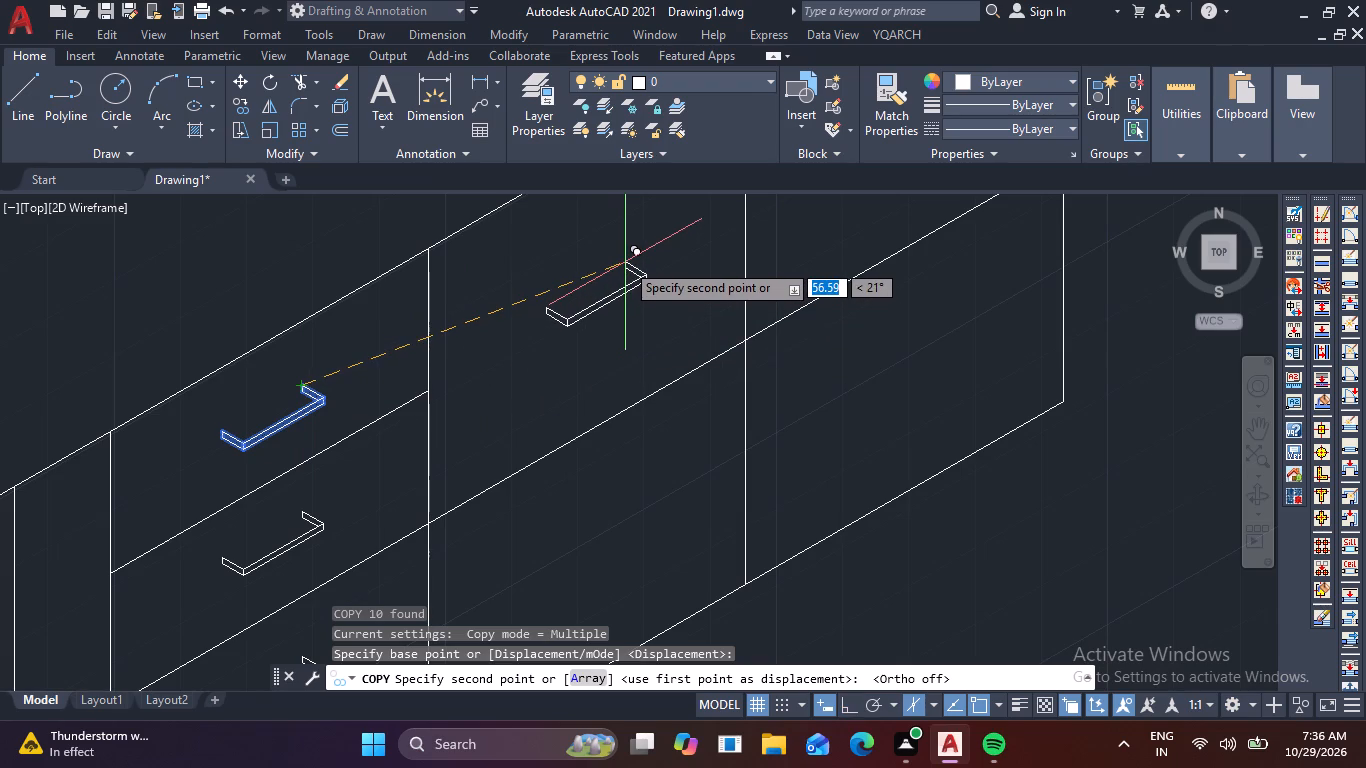
left_click(628, 261)
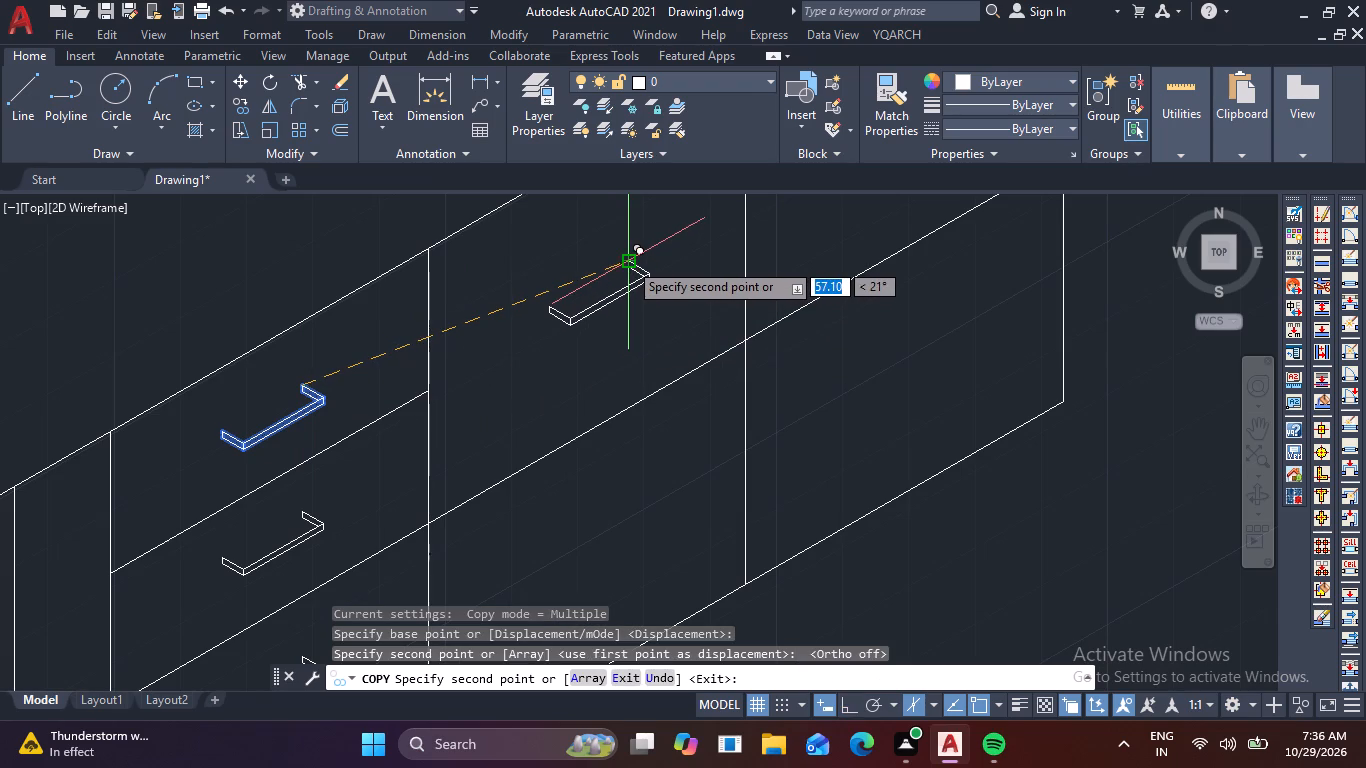
Place two more copies of the bar handle in the lower fronts of the two far-end panels.
middle_click_drag(694, 488, 690, 350)
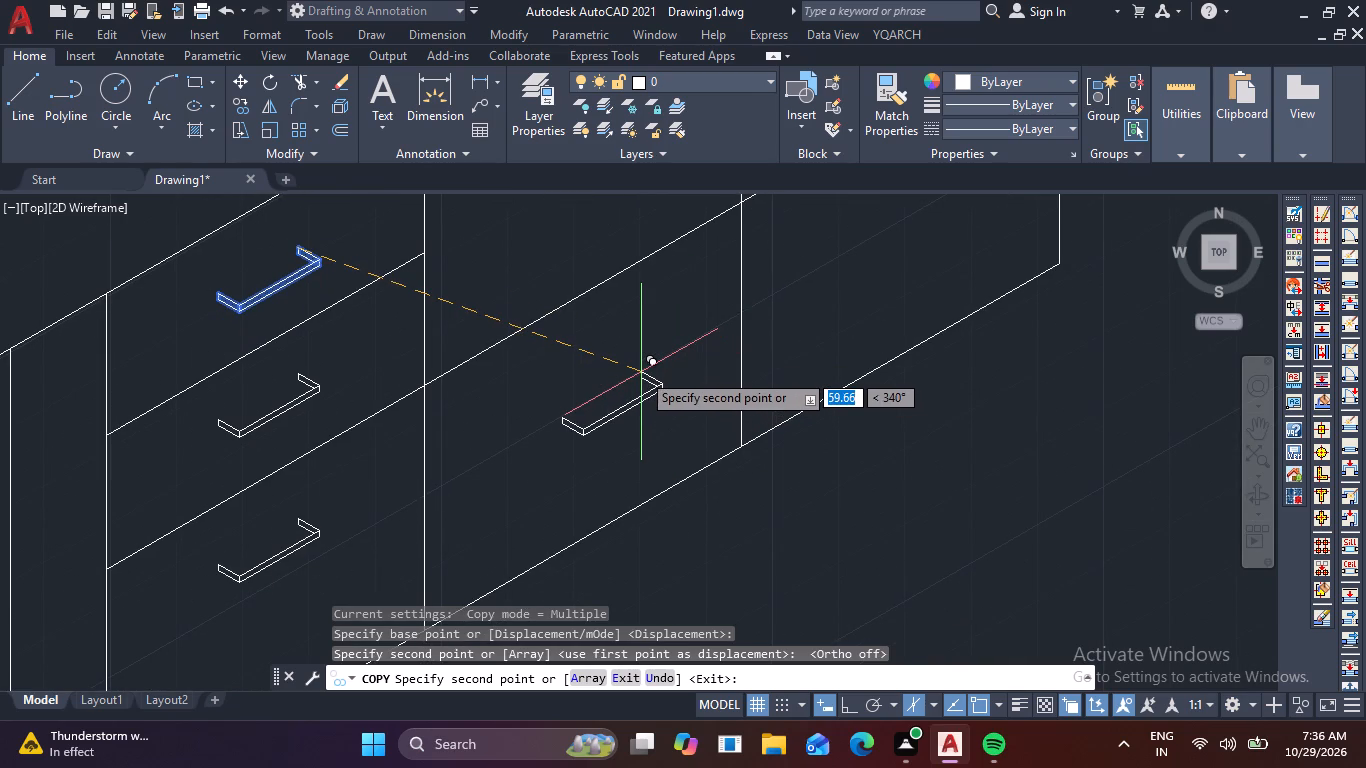
left_click(639, 363)
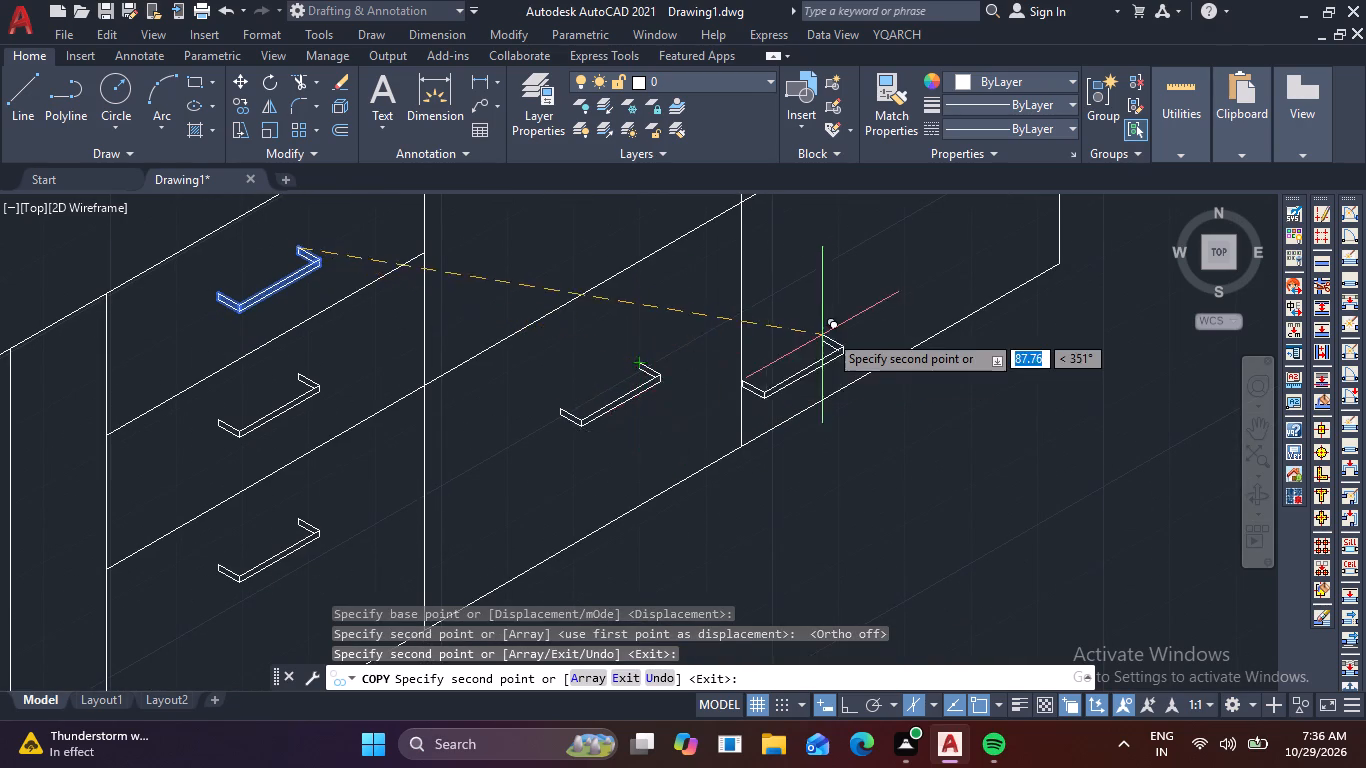
scroll(828, 332, "down", 4)
scroll(828, 332, "up", 1)
middle_click_drag(828, 332, 743, 433)
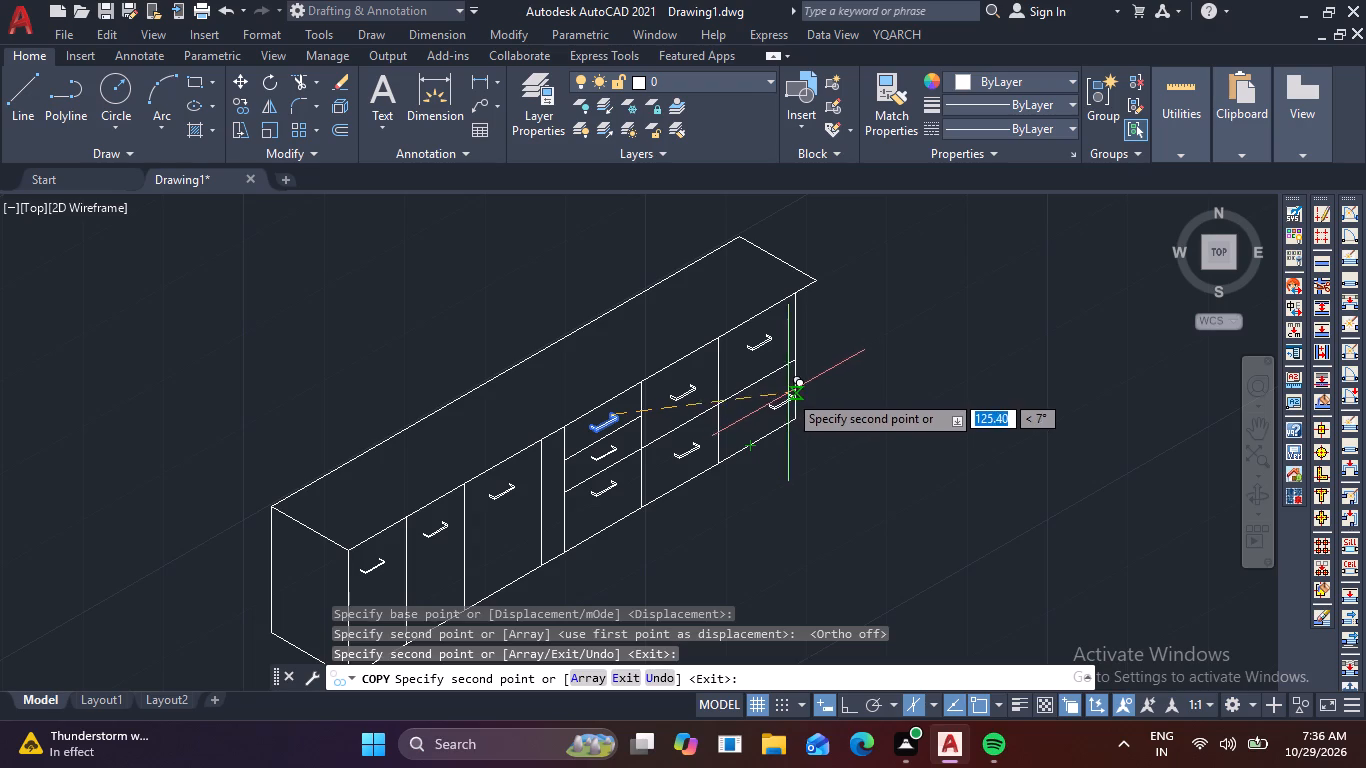
scroll(777, 393, "up", 3)
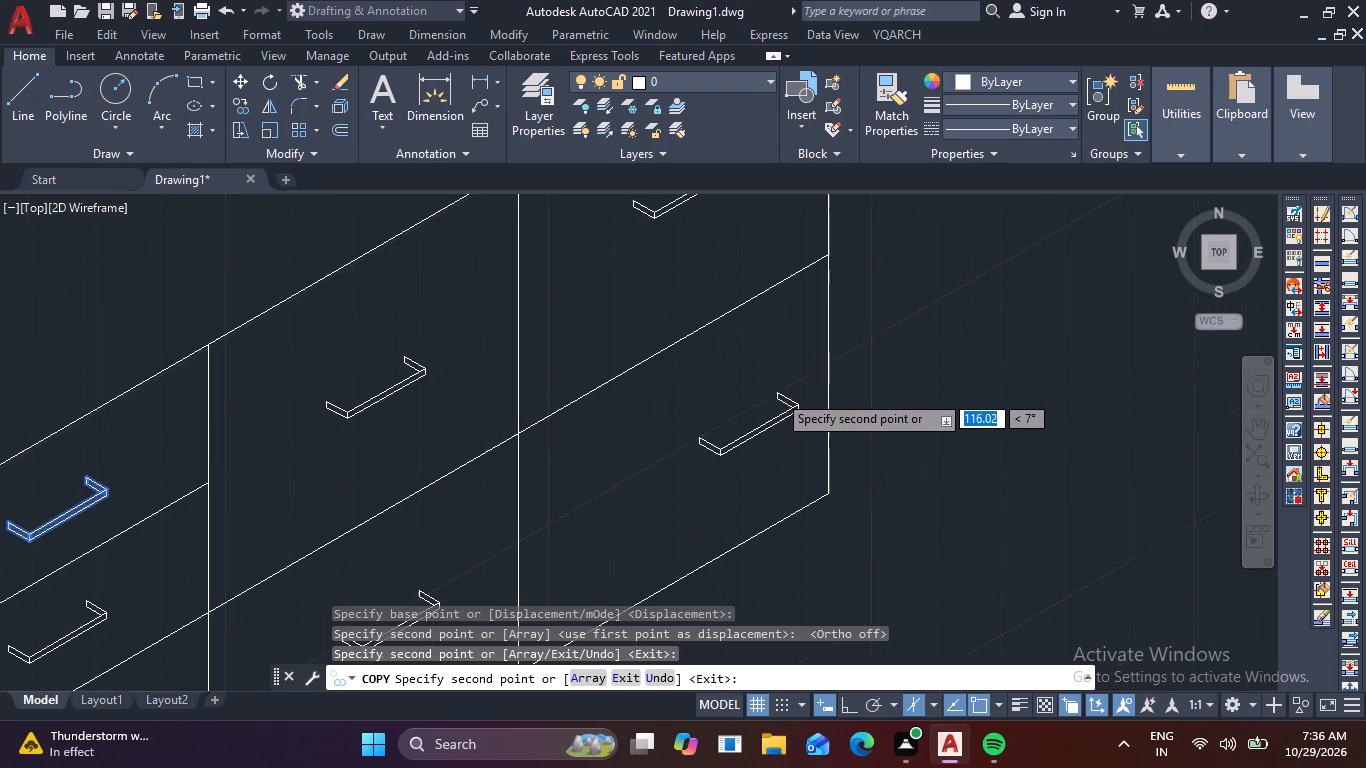
left_click(738, 394)
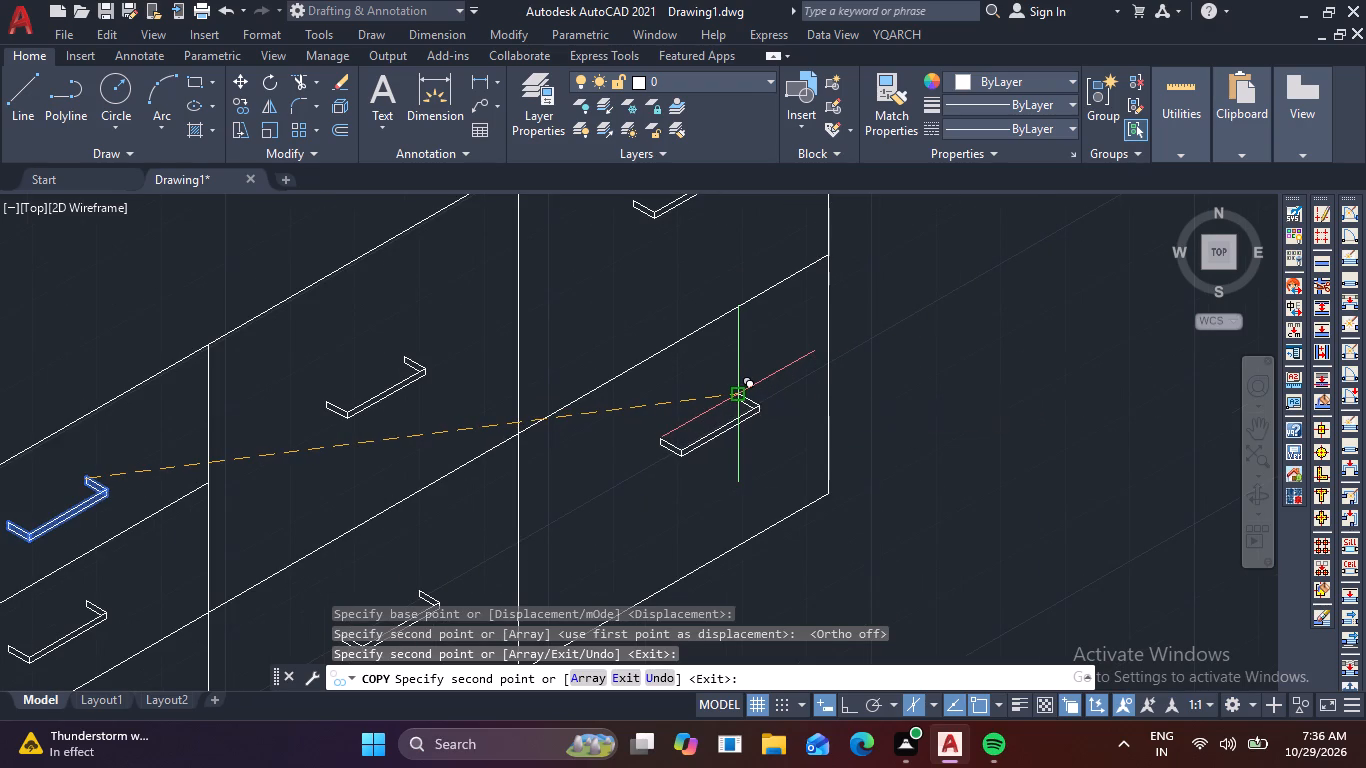
key("Escape")
Move the whole bar handle in the end panel's upper front slightly higher, nearer the countertop edge.
scroll(723, 328, "down", 1)
middle_click_drag(713, 350, 638, 484)
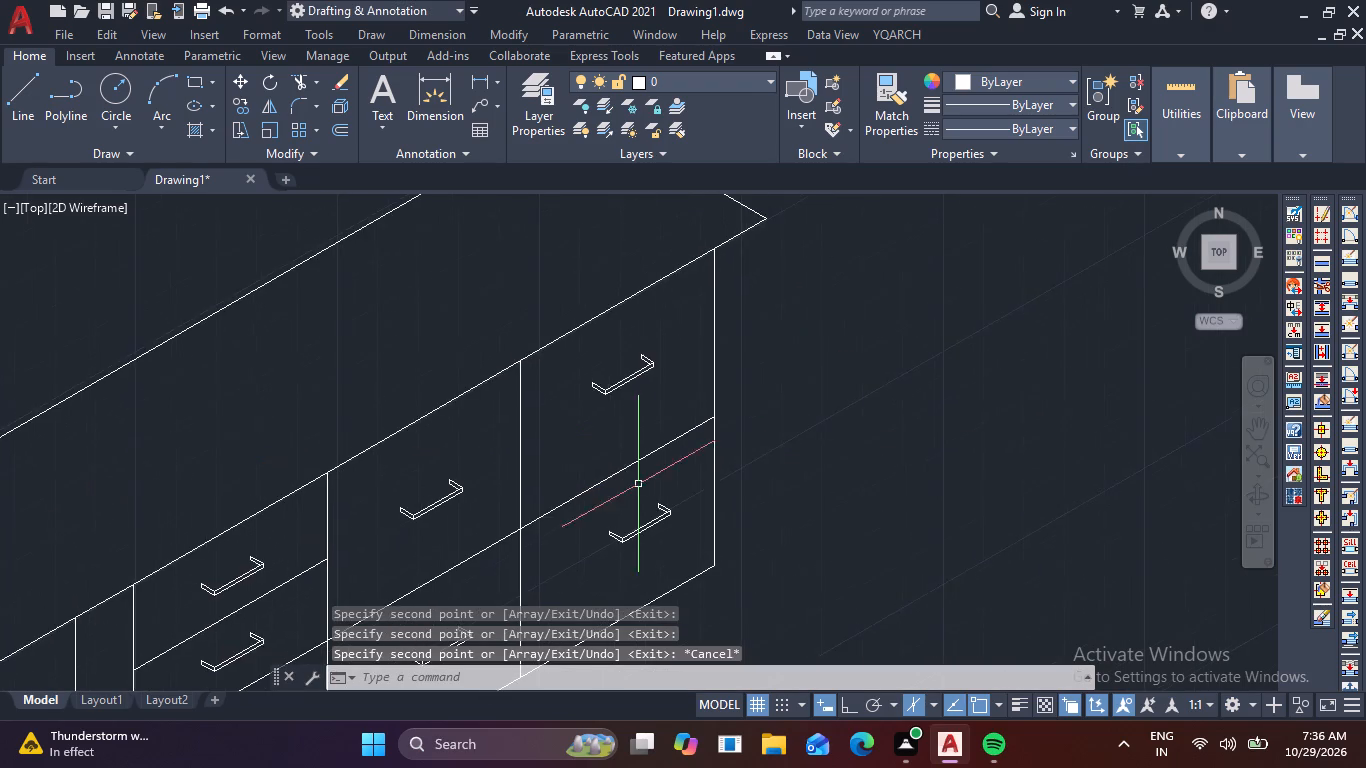
scroll(609, 415, "up", 2)
left_click(524, 280)
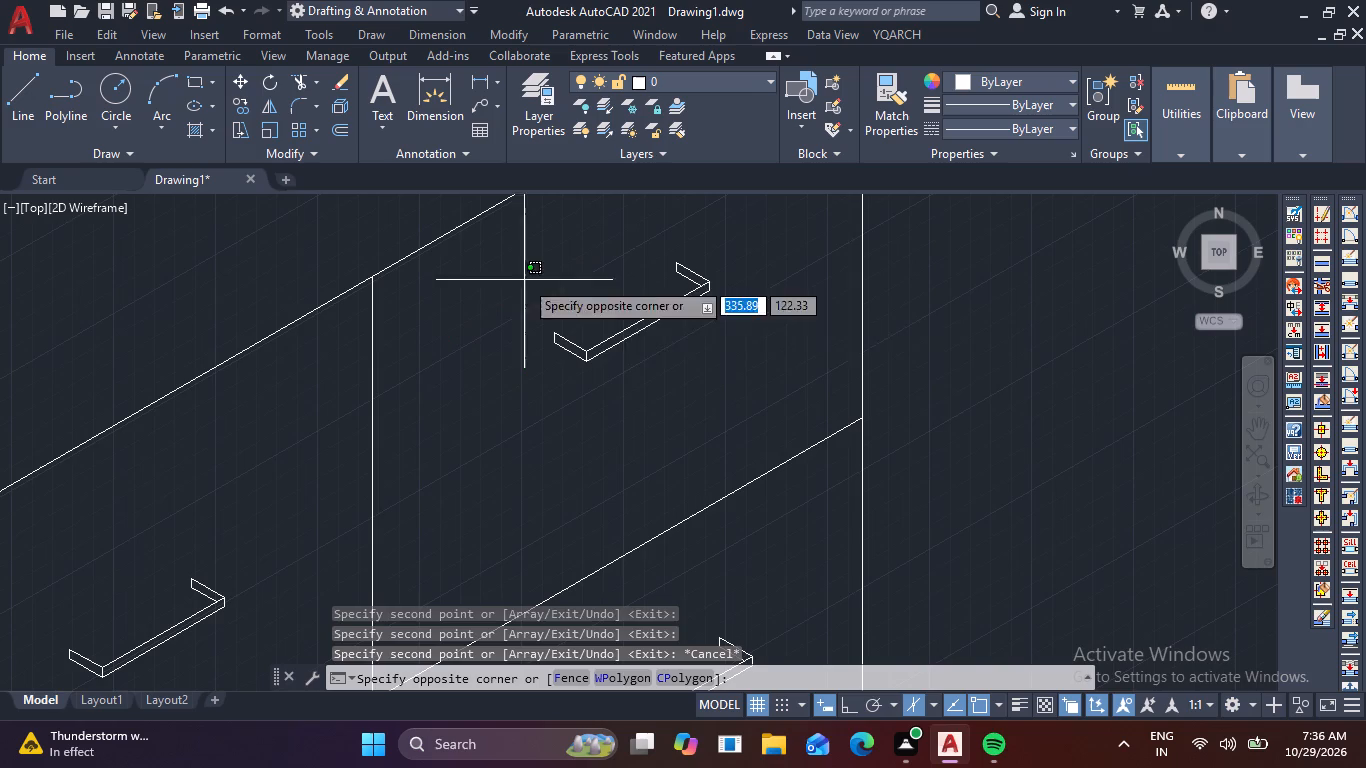
left_click(690, 422)
left_click_drag(651, 229, 661, 233)
left_click(776, 314)
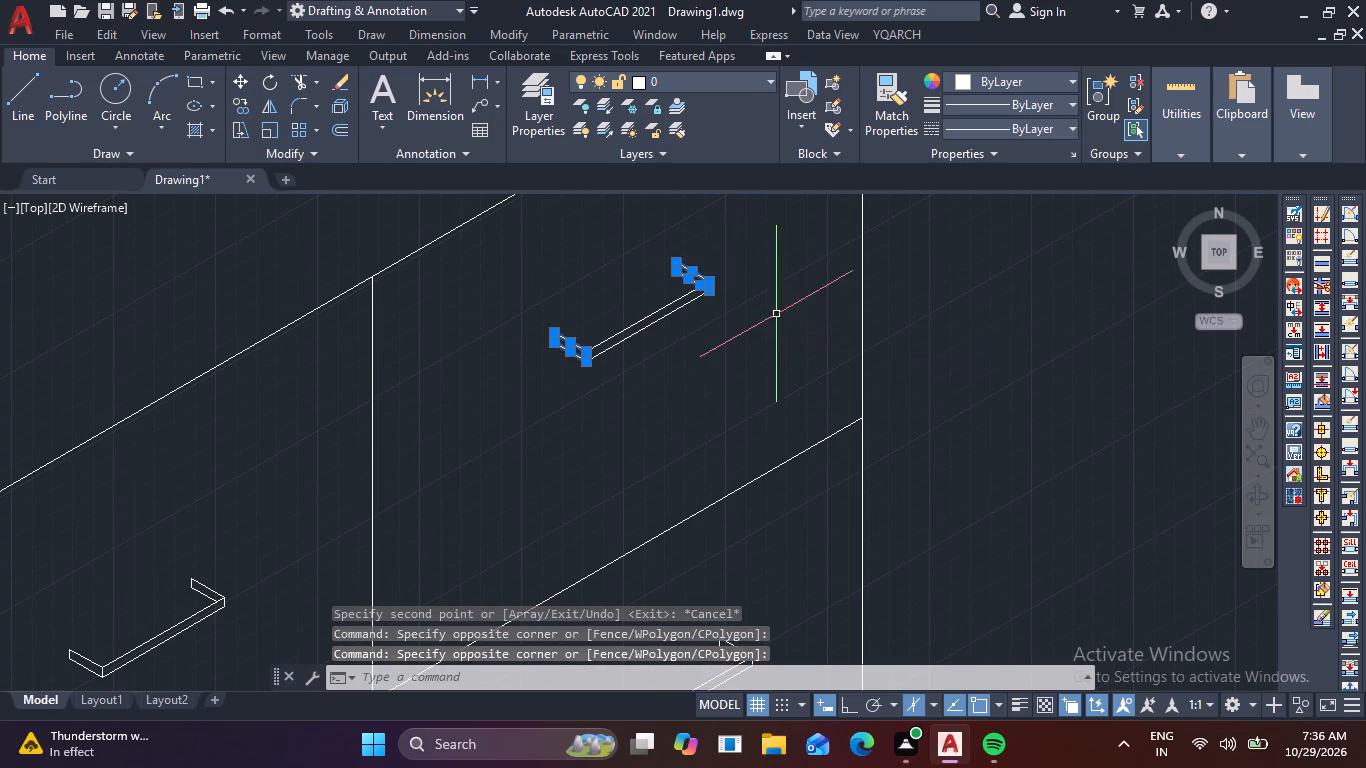
left_click(708, 364)
left_click(628, 298)
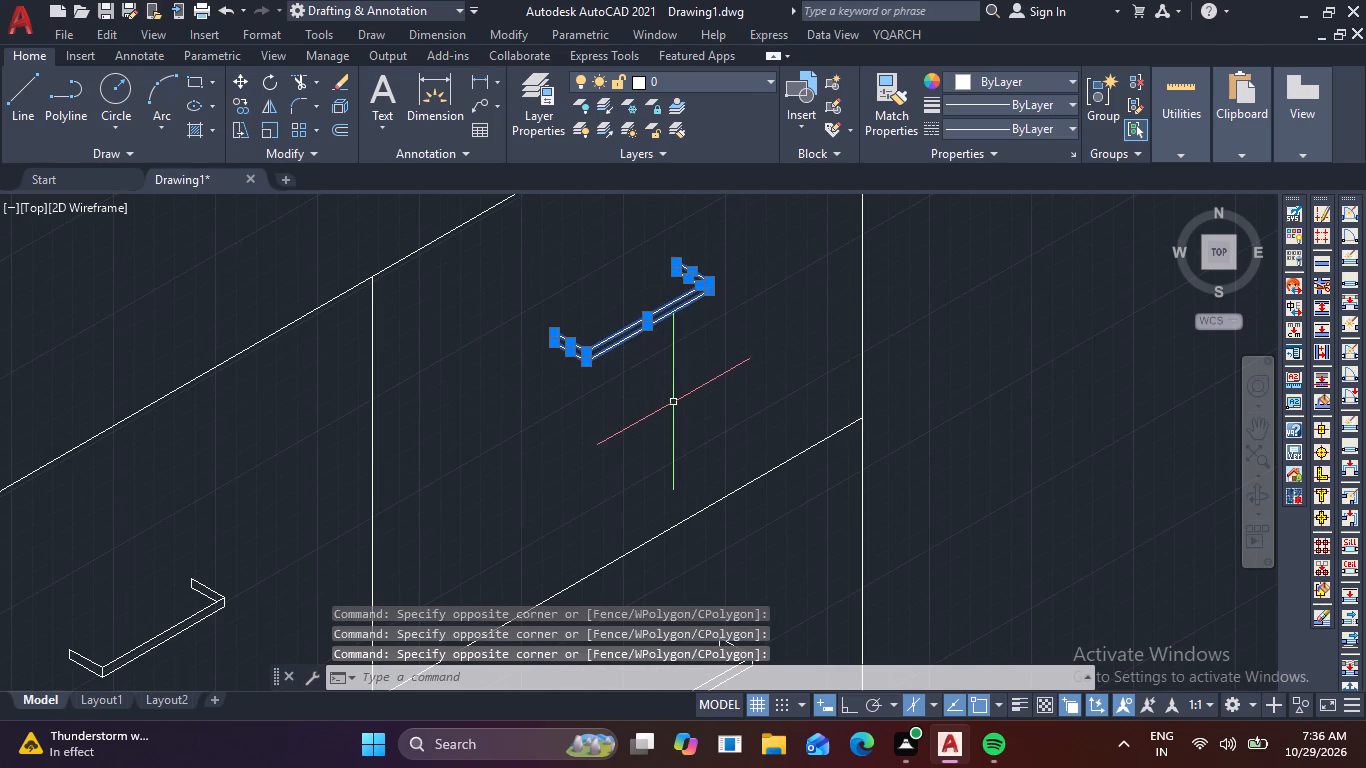
type("M")
key("space")
middle_click_drag(649, 317, 644, 402)
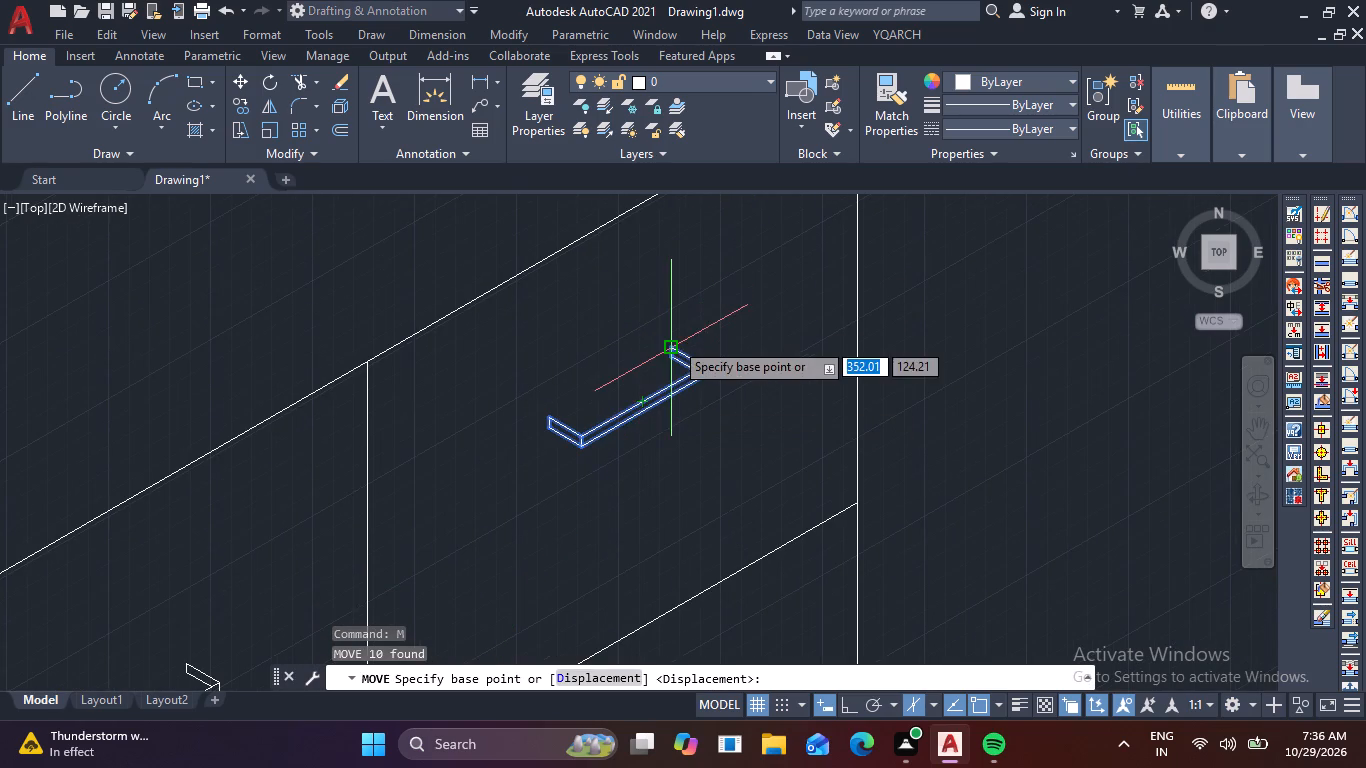
left_click(674, 341)
left_click(659, 291)
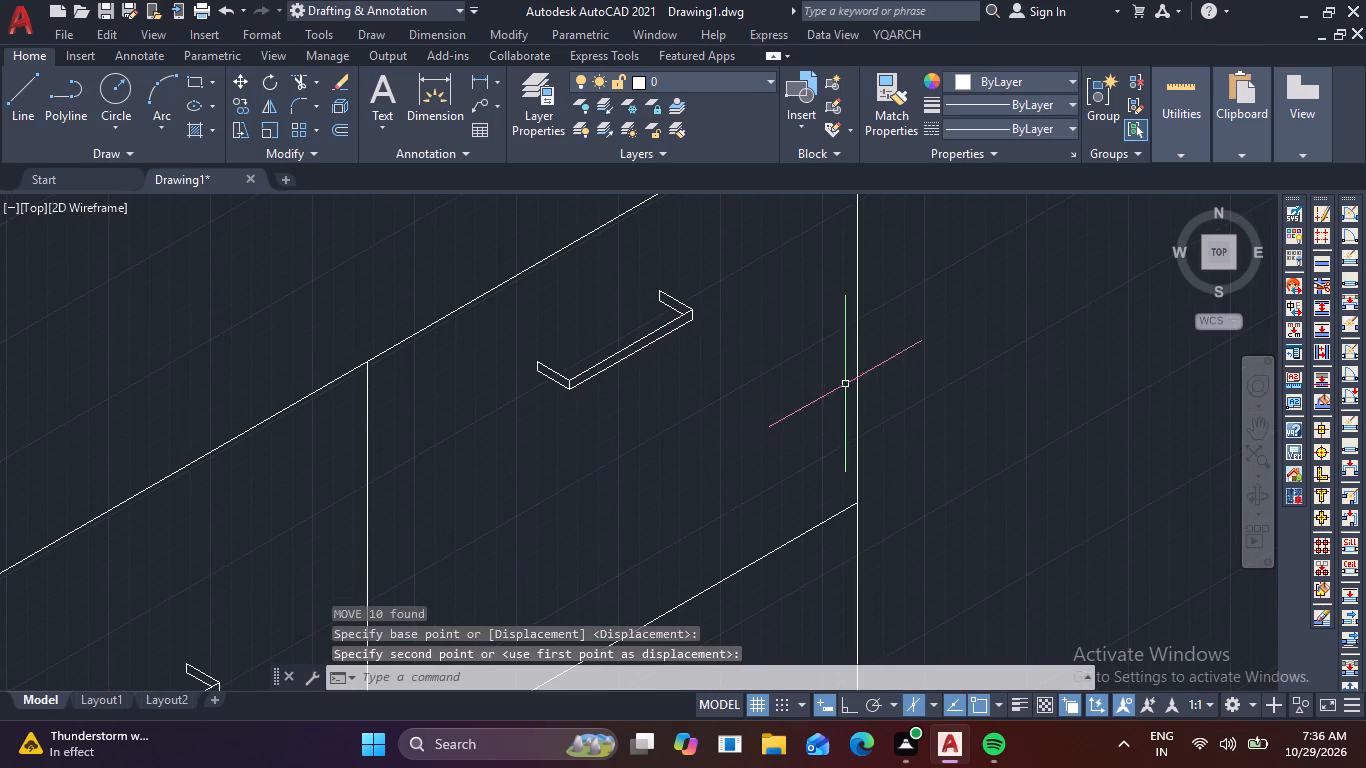
Draw a divider line with Ortho on from the run's far vertical edge along 210° across the end panel's upper front, past its near edge.
type("L")
key("space")
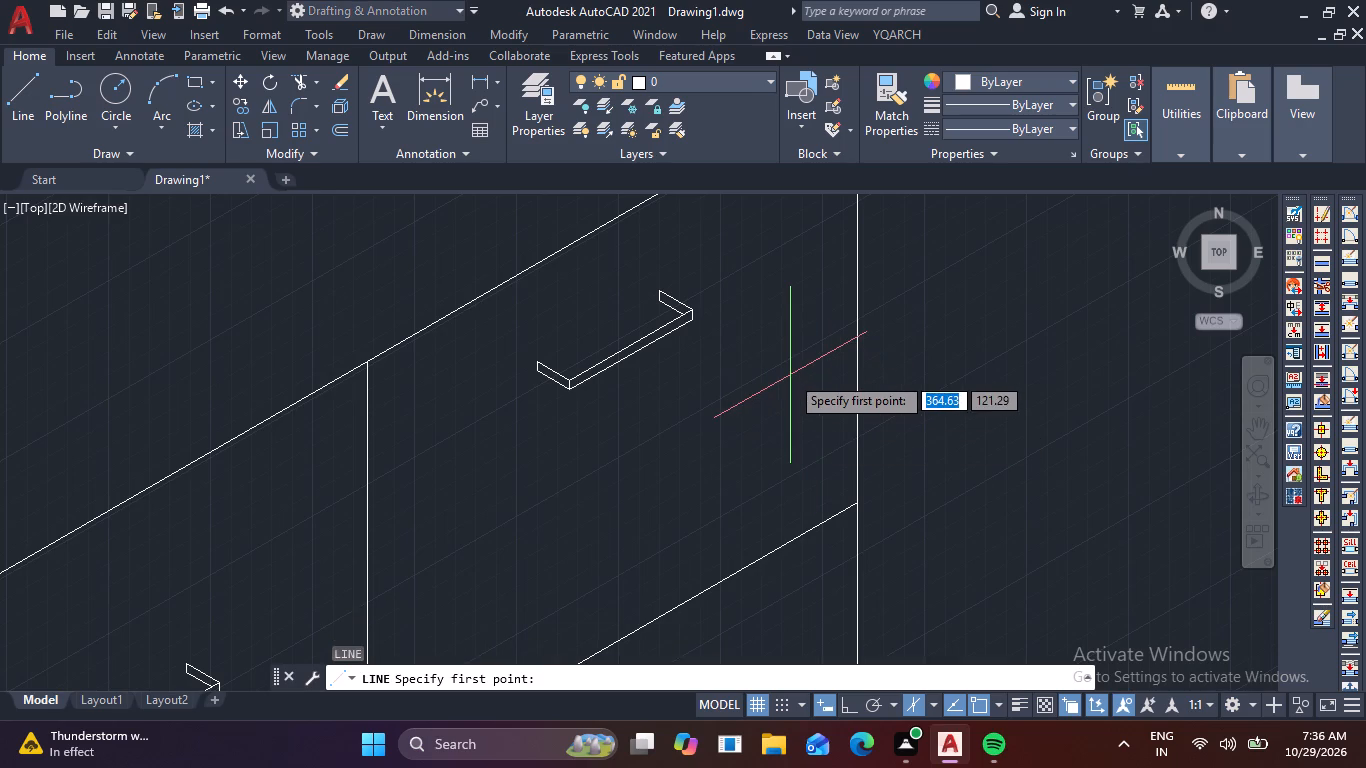
key("F8")
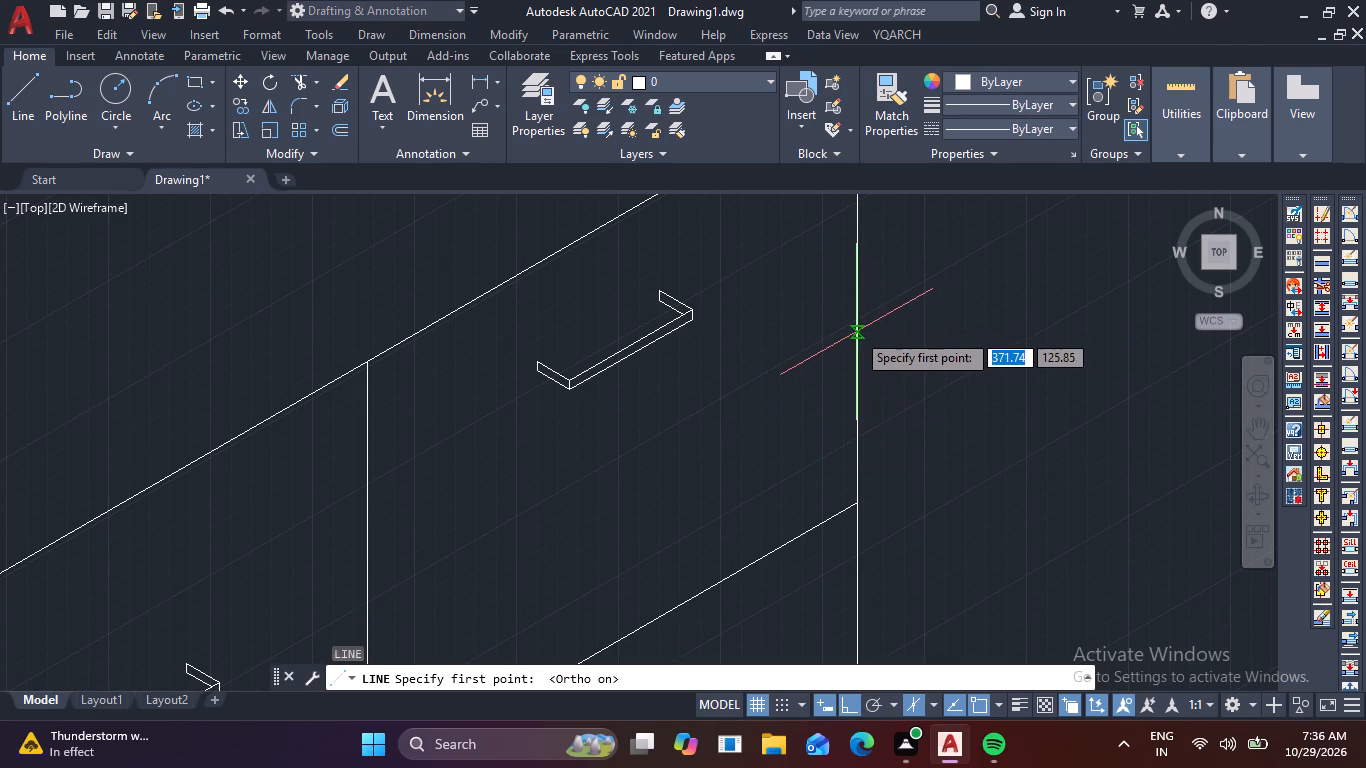
left_click(856, 331)
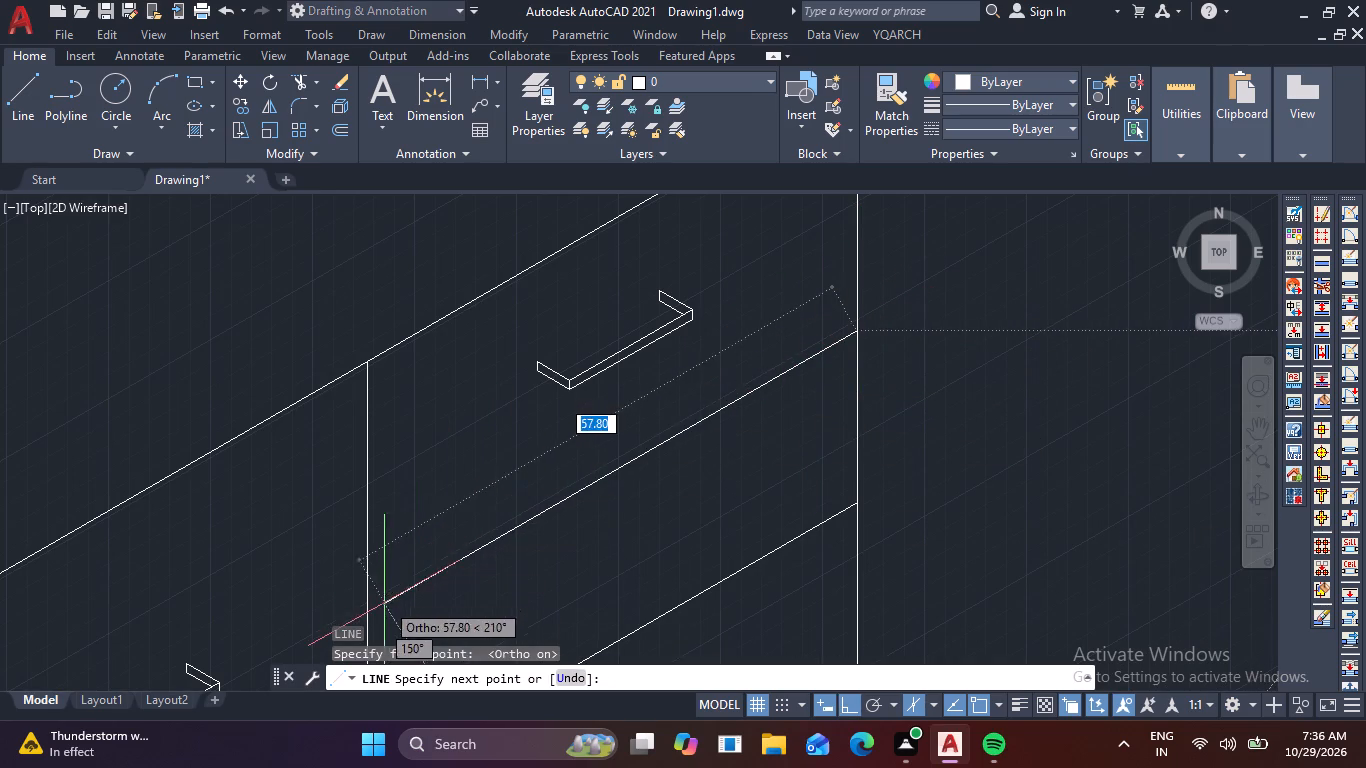
left_click(315, 627)
middle_click_drag(340, 581, 359, 542)
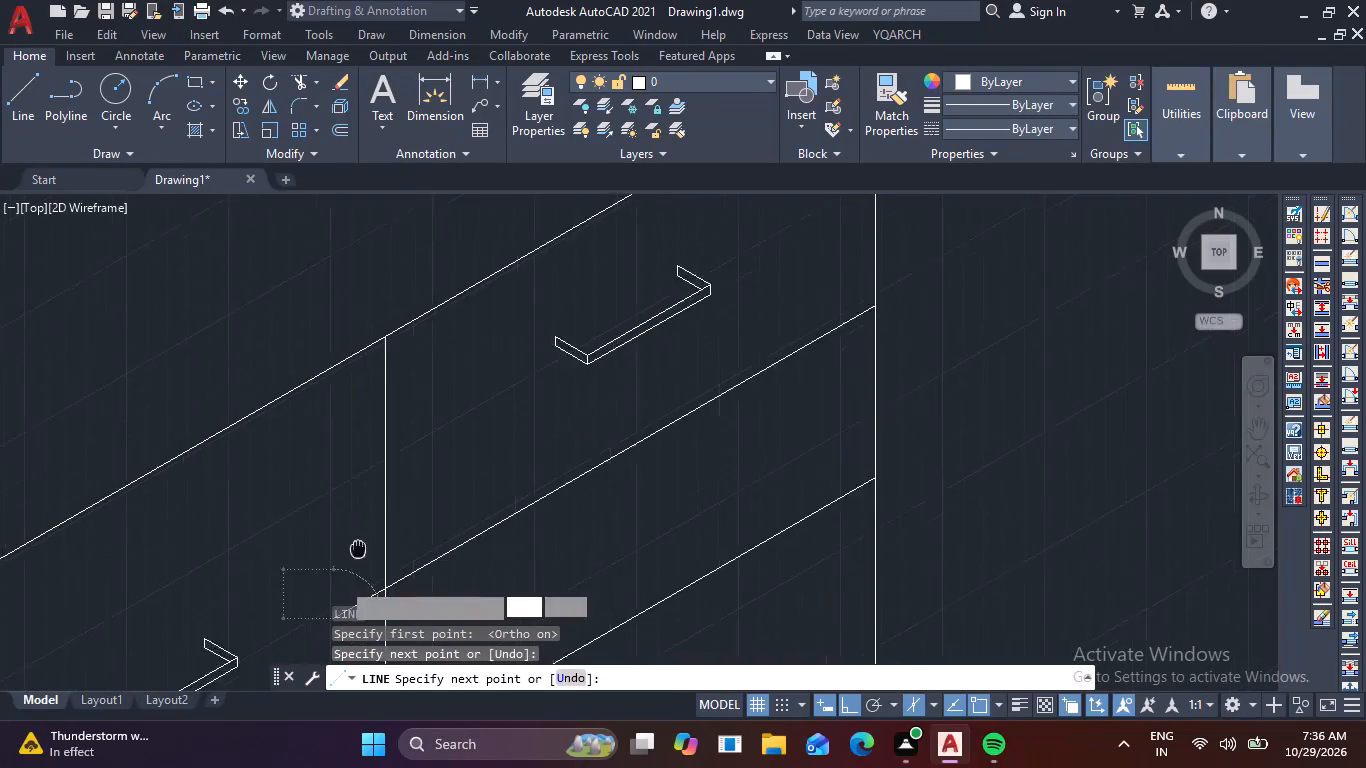
middle_click_drag(359, 542, 368, 456)
key("Escape")
Trim the part of the new divider line that overhangs the end panel's near vertical edge.
type("TR")
key("space")
left_click(350, 479)
left_click(356, 527)
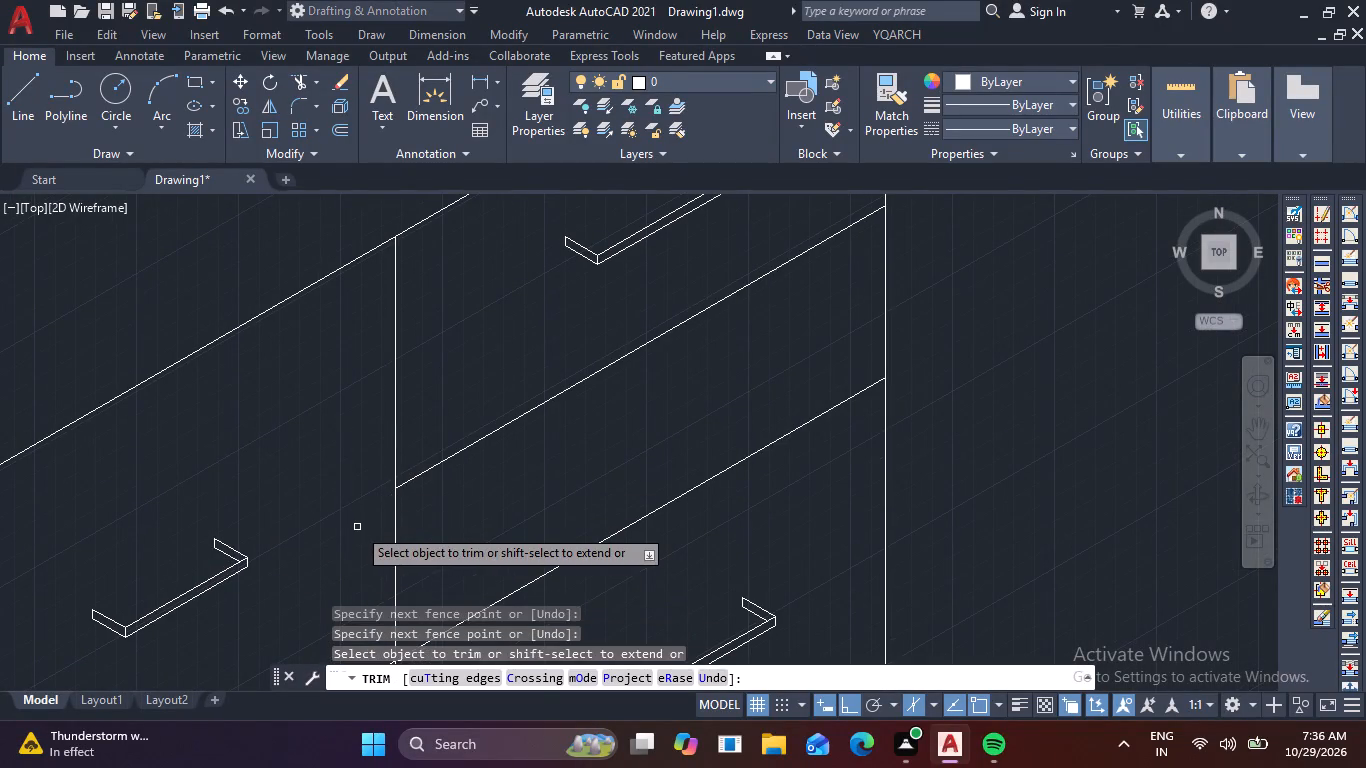
scroll(357, 527, "down", 2)
key("Escape")
Copy the end panel's top bar handle straight down into the middle drawer front below the new divider.
scroll(521, 502, "down", 2)
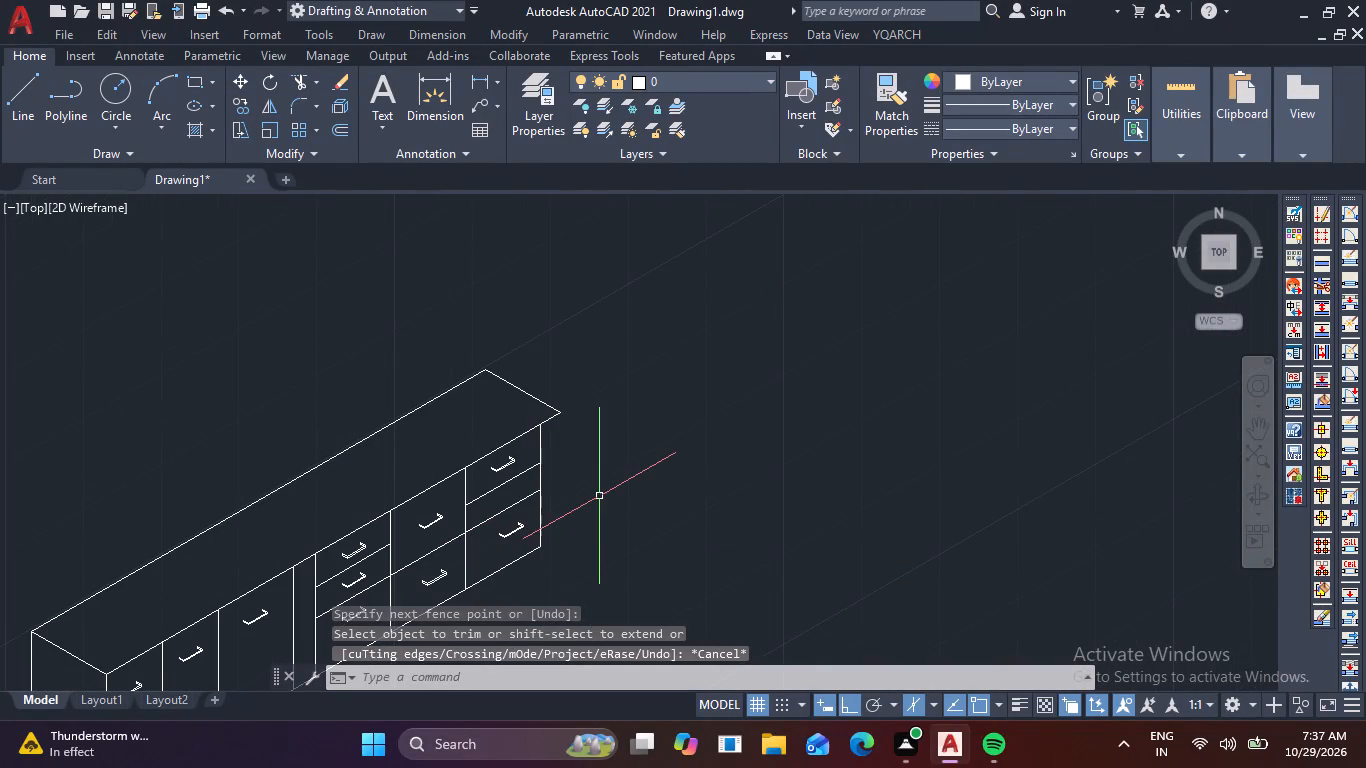
scroll(555, 479, "up", 2)
scroll(378, 449, "up", 1)
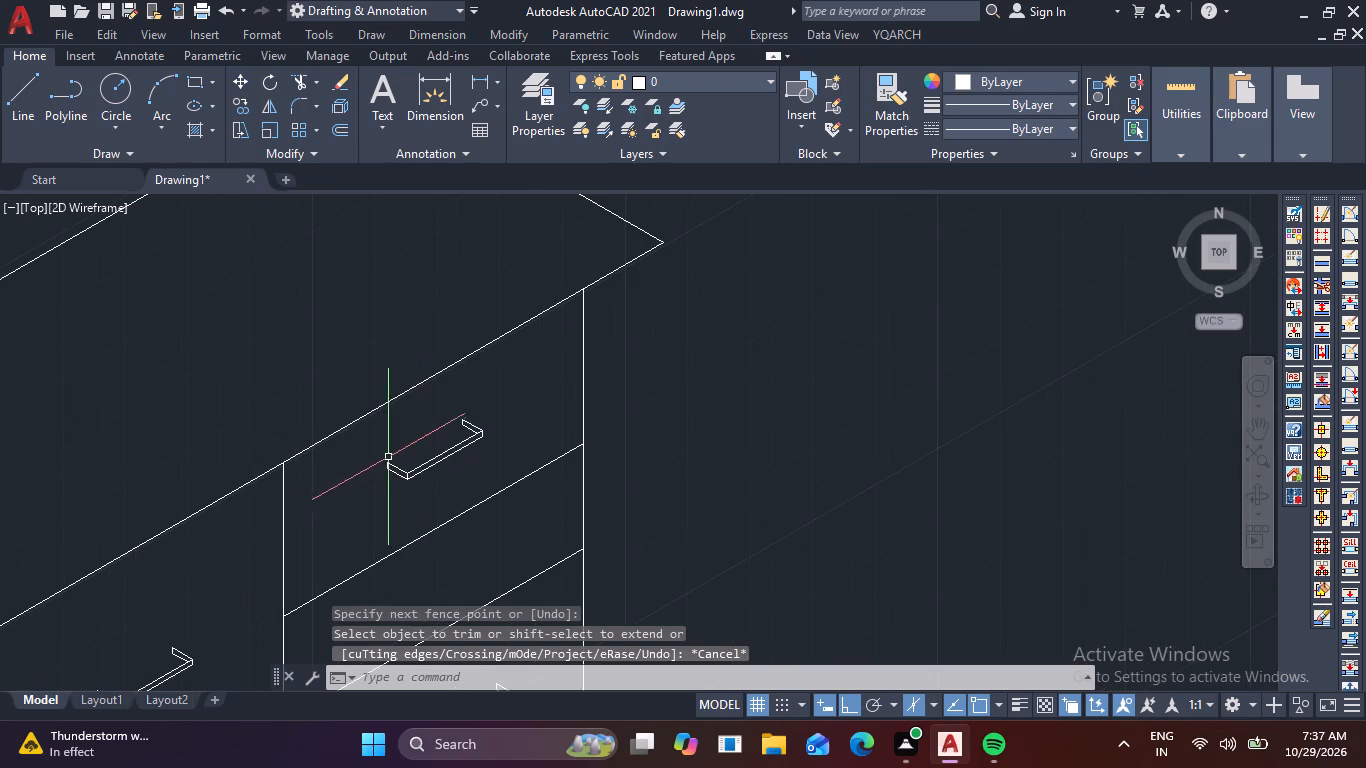
left_click(382, 455)
left_click(438, 487)
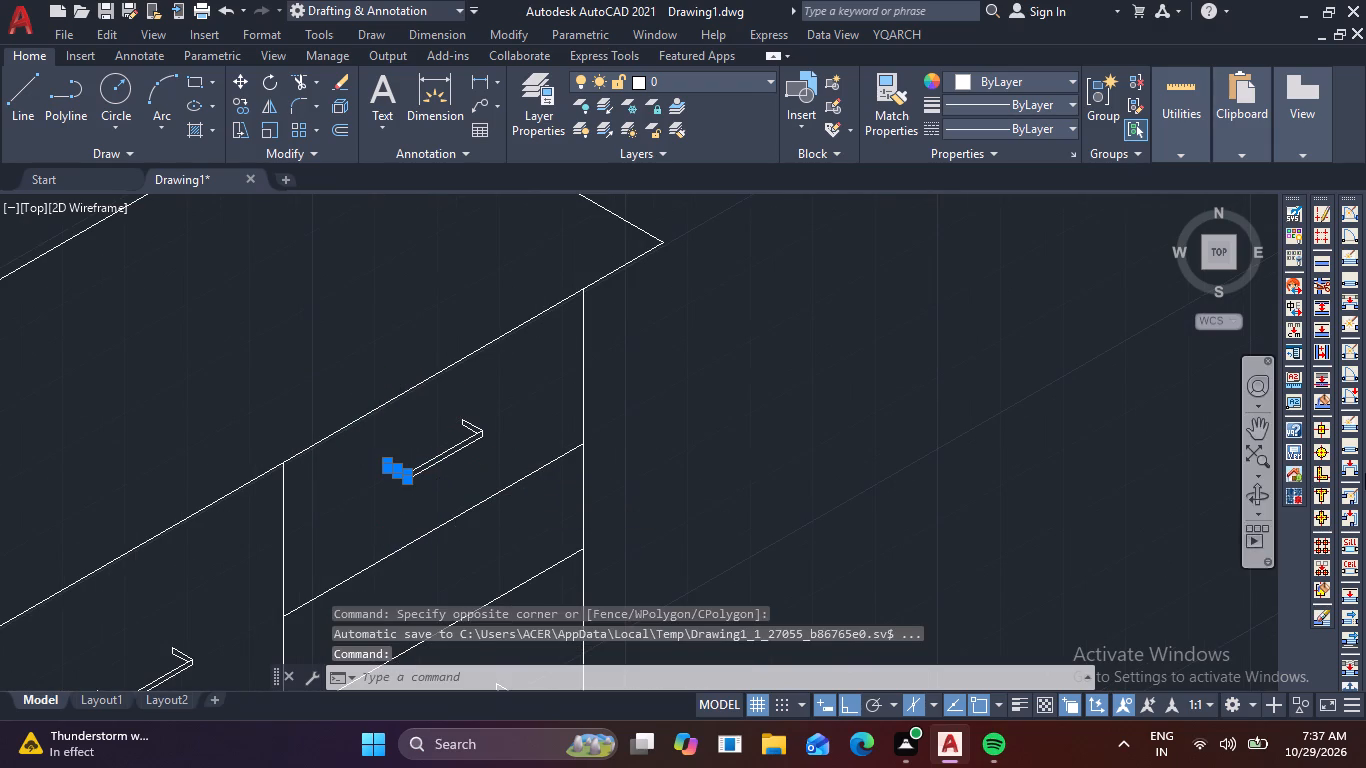
scroll(462, 438, "up", 3)
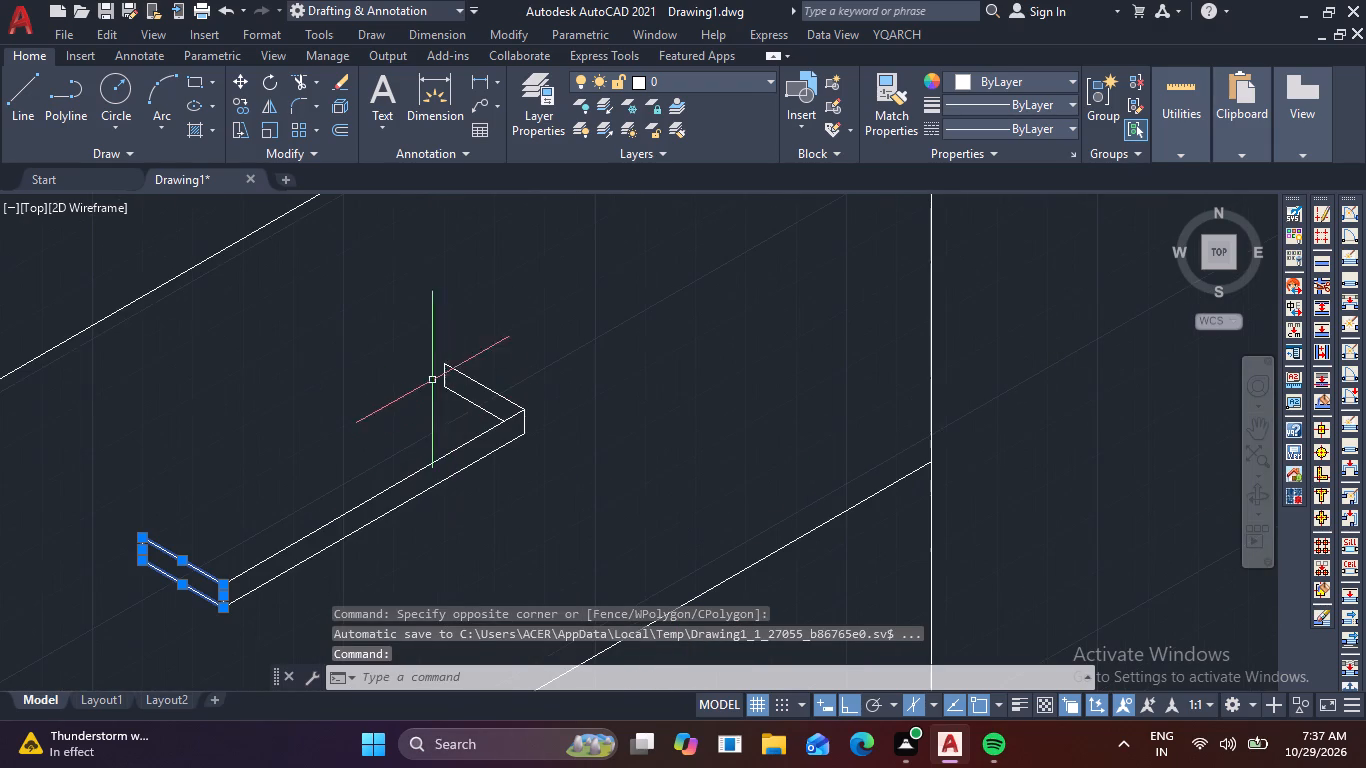
left_click(413, 327)
left_click(569, 481)
left_click(492, 496)
left_click(394, 421)
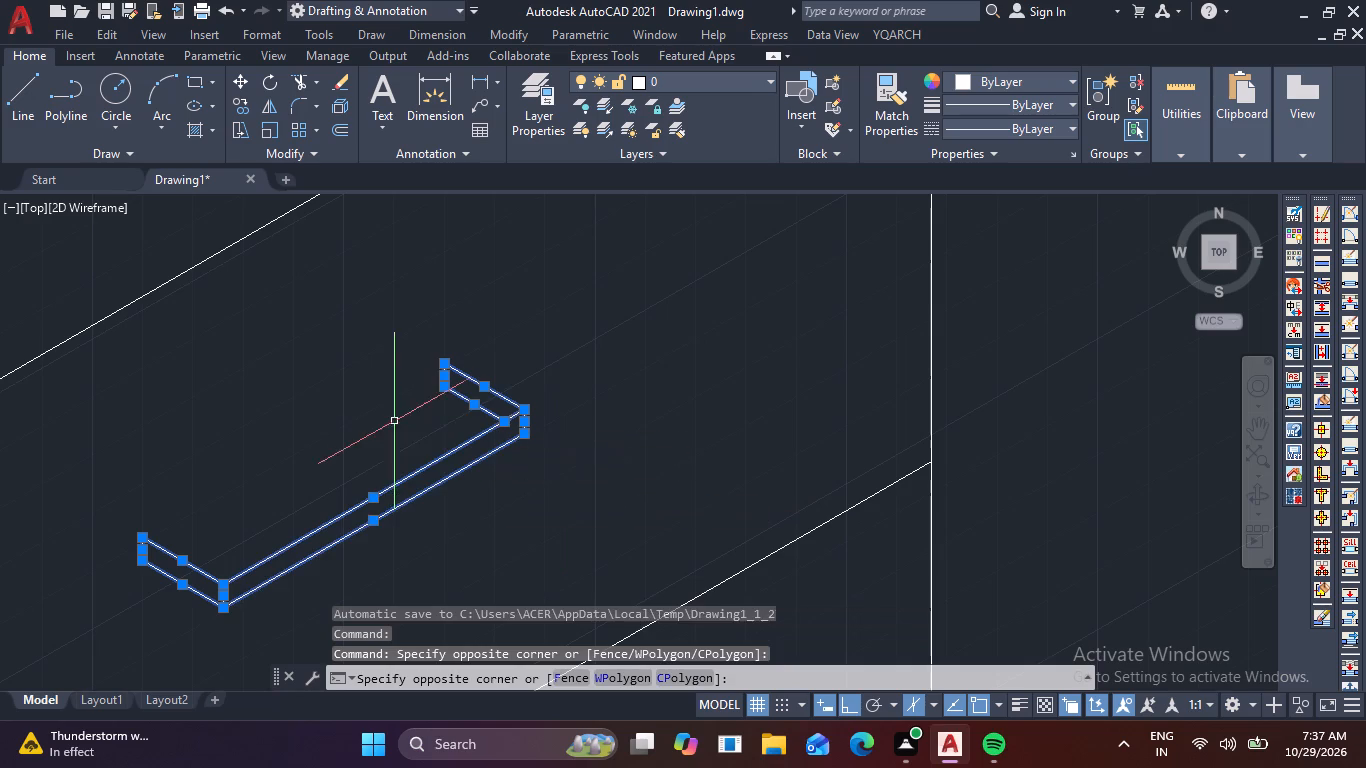
key("c")
key("o")
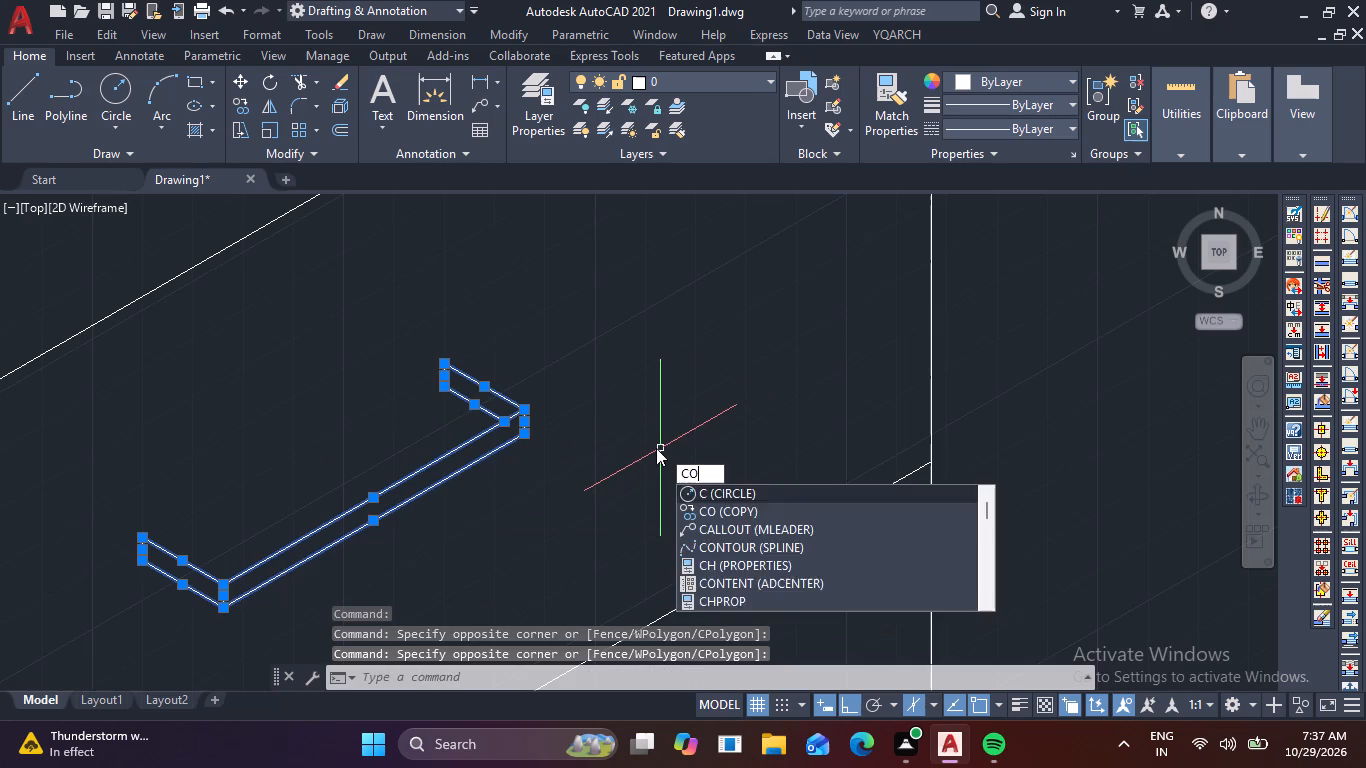
key("space")
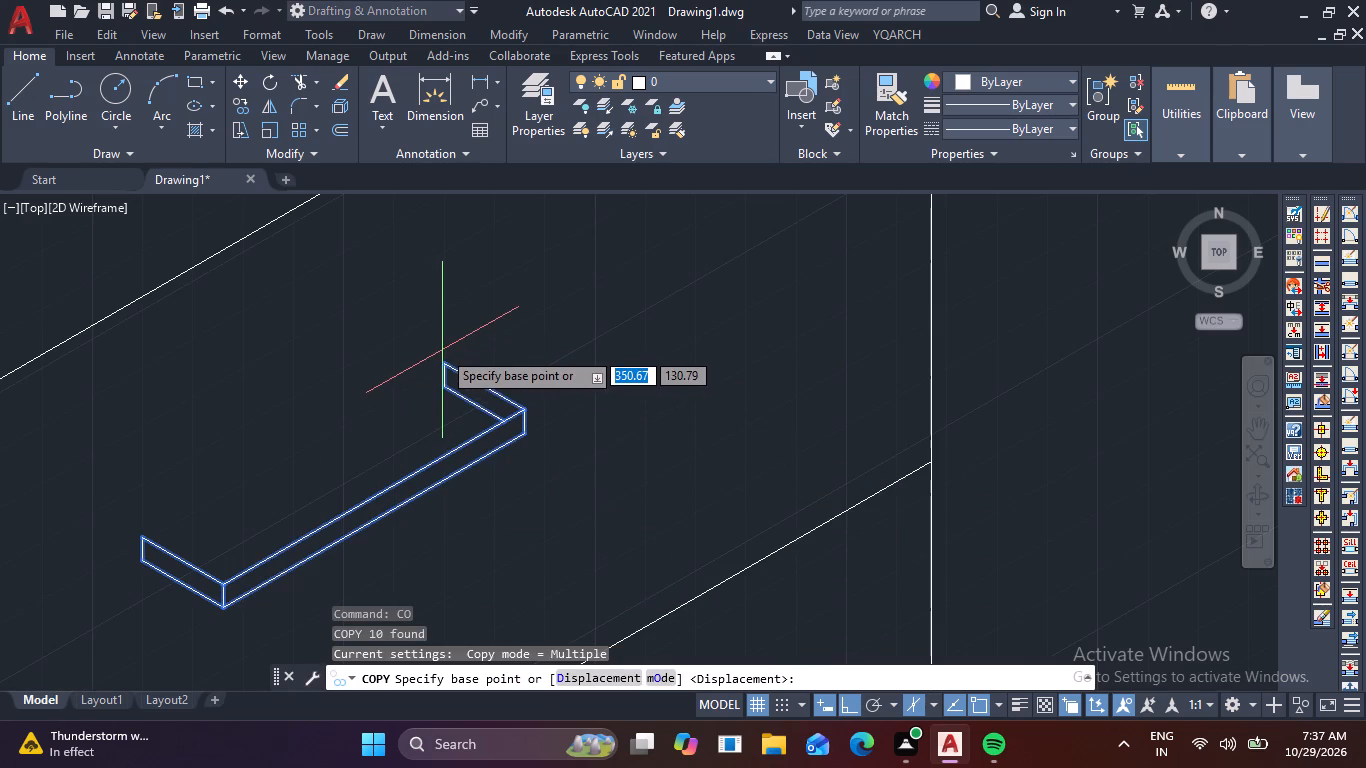
left_click(443, 359)
scroll(463, 430, "down", 2)
middle_click_drag(463, 435, 455, 118)
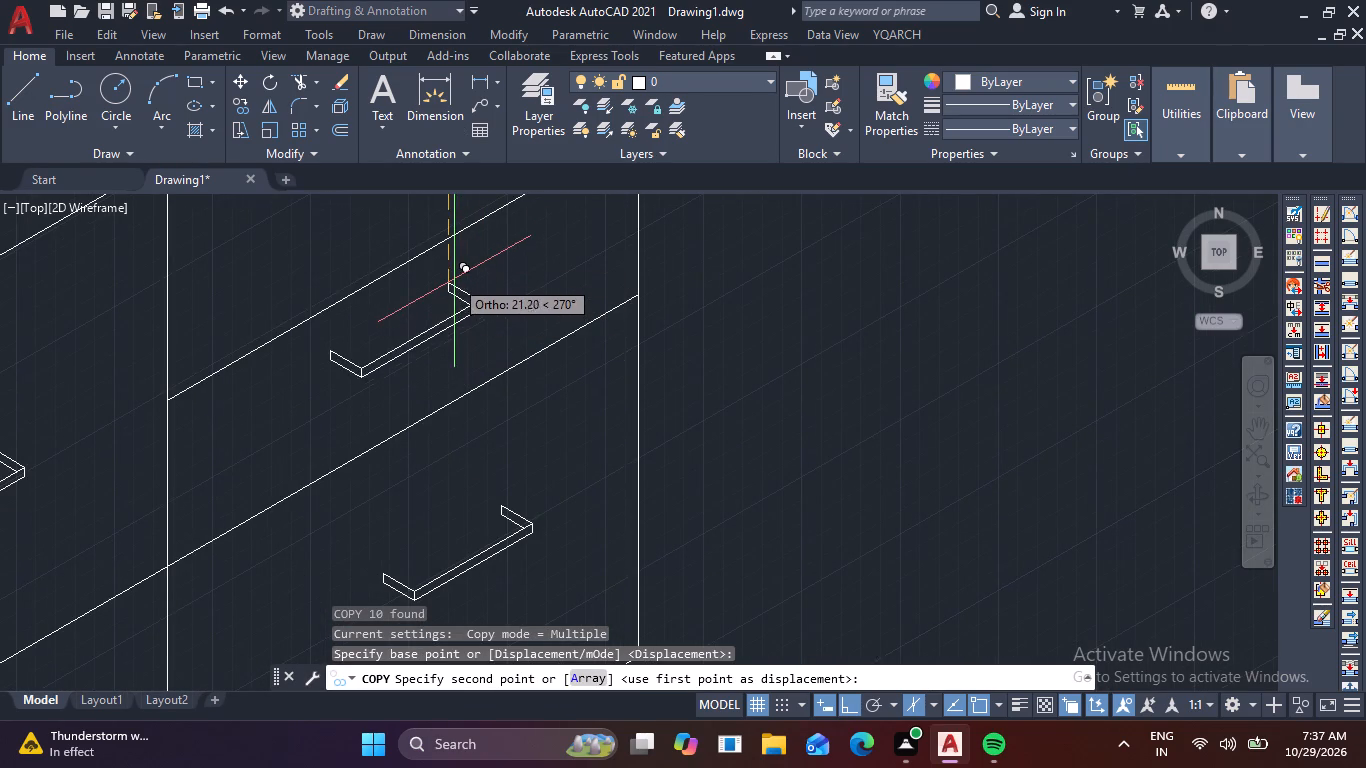
left_click(450, 293)
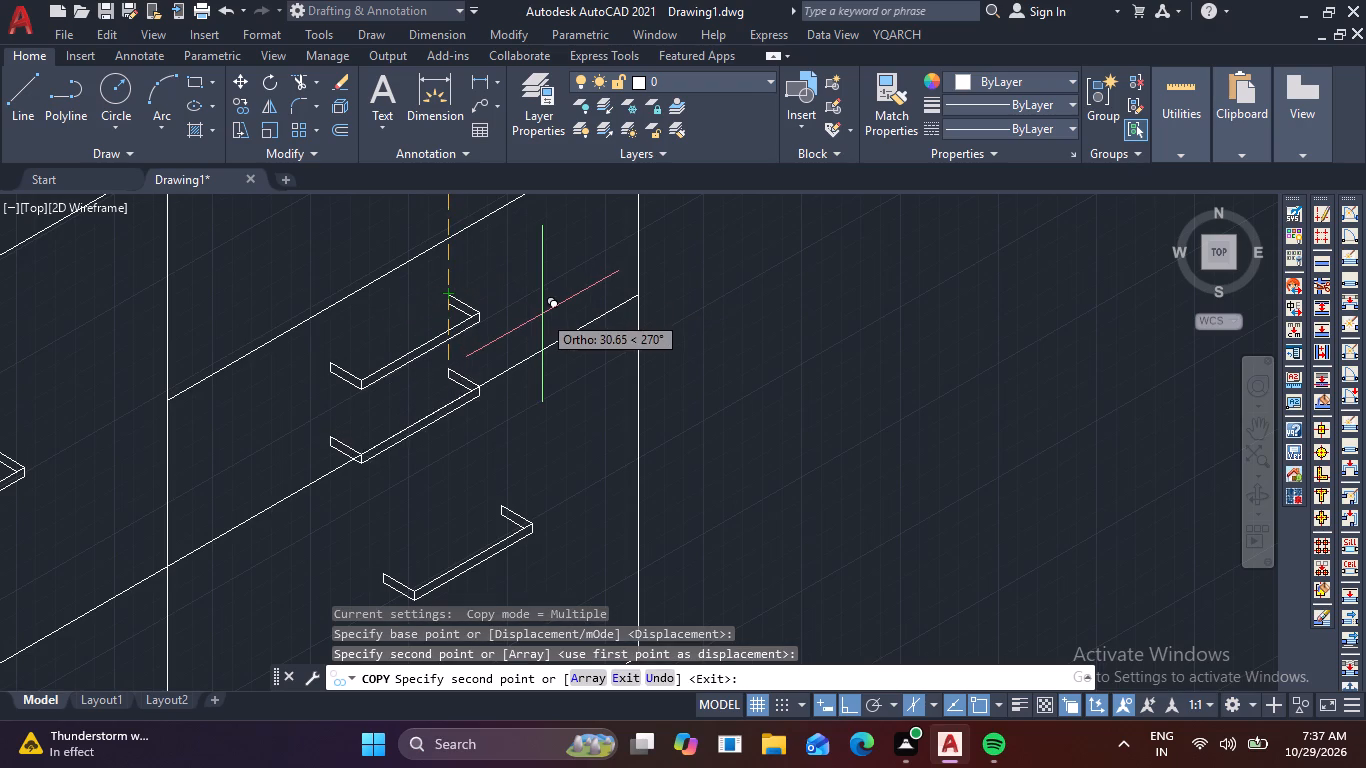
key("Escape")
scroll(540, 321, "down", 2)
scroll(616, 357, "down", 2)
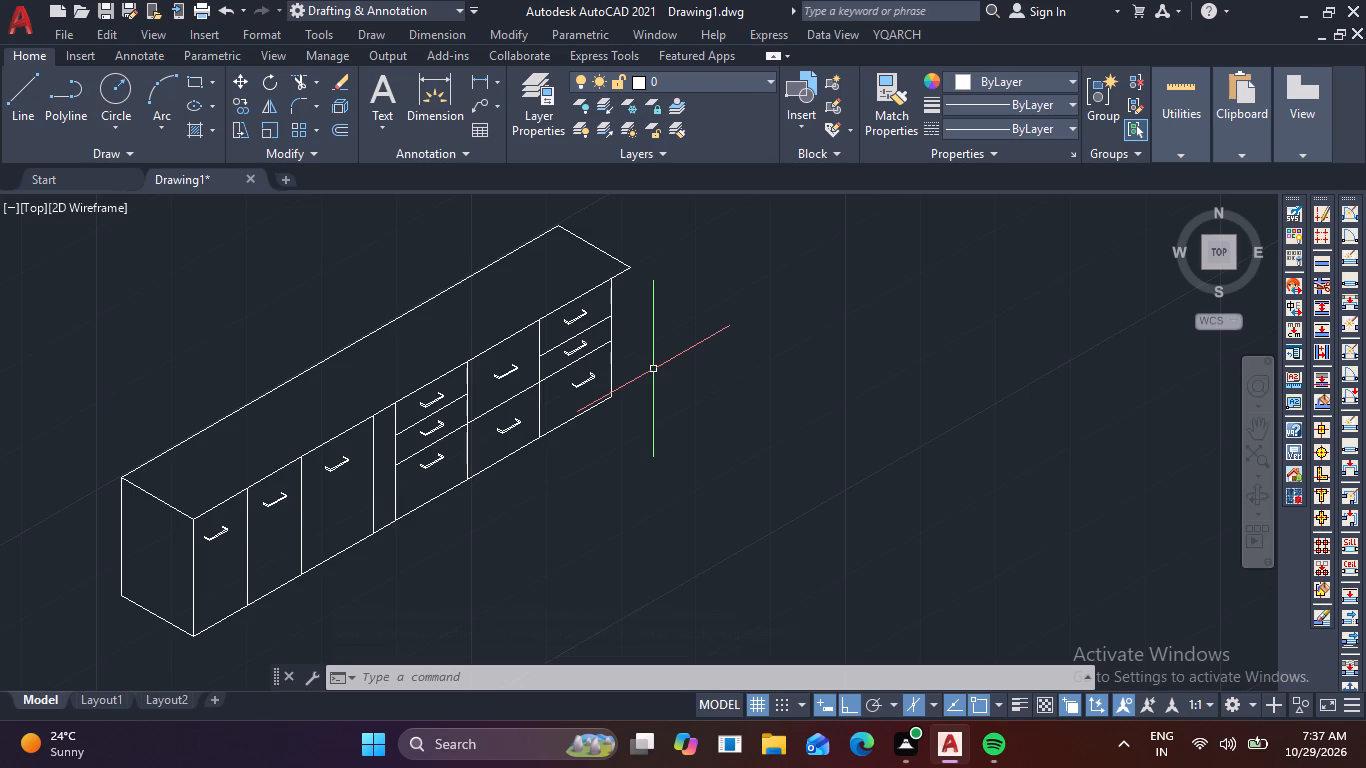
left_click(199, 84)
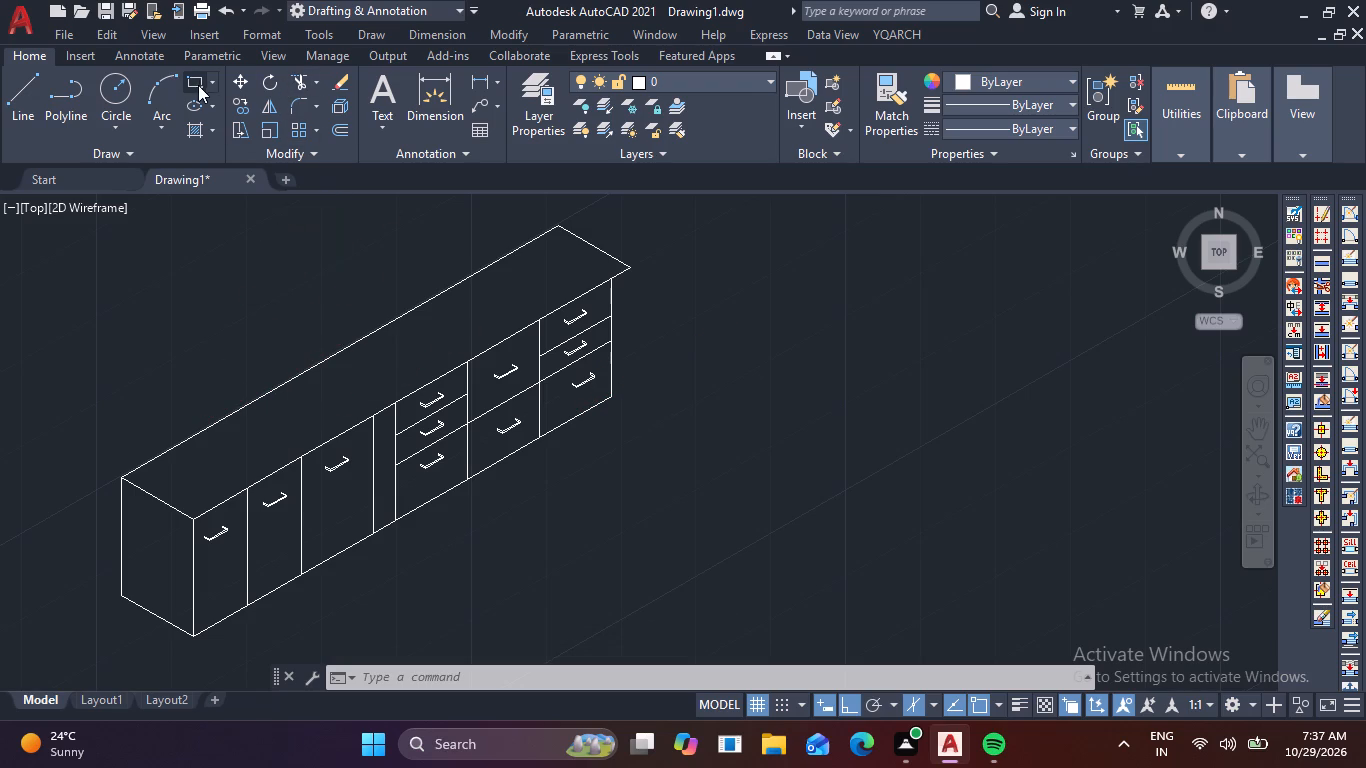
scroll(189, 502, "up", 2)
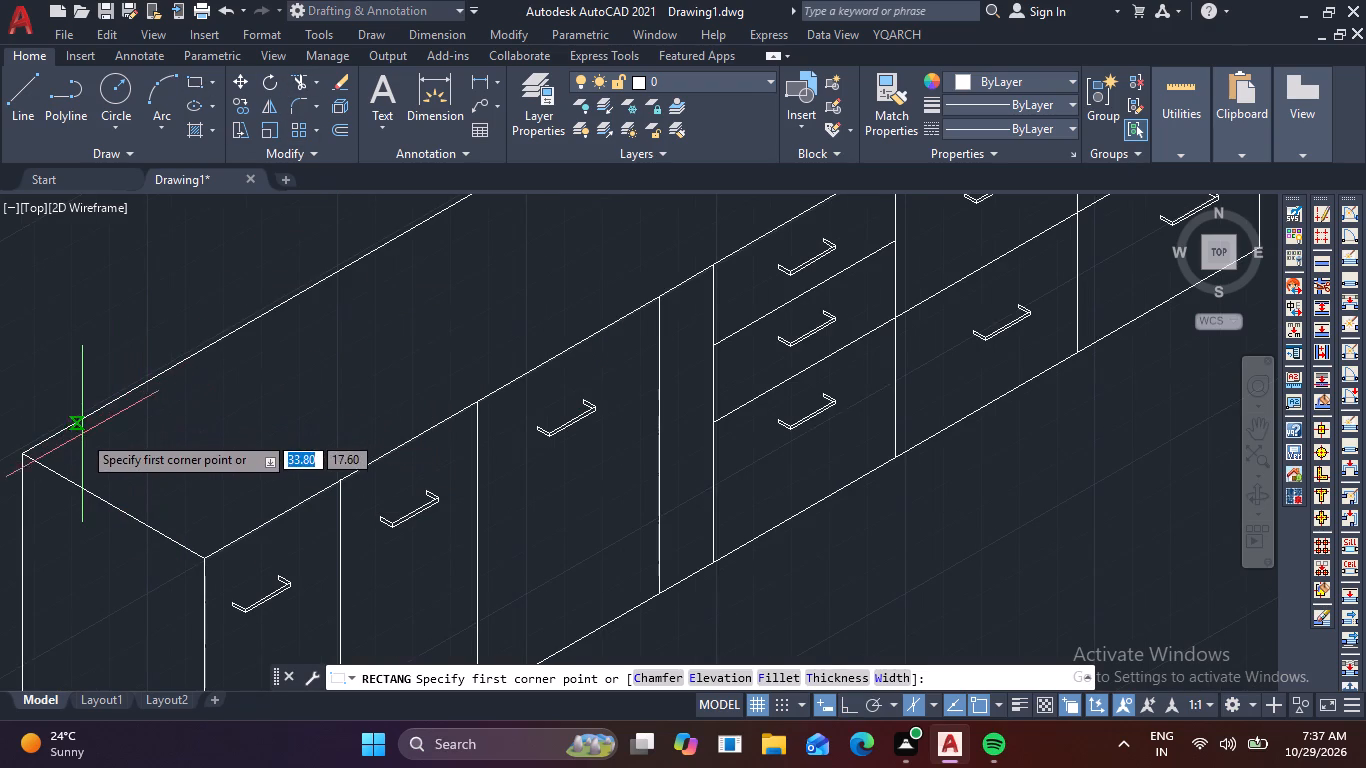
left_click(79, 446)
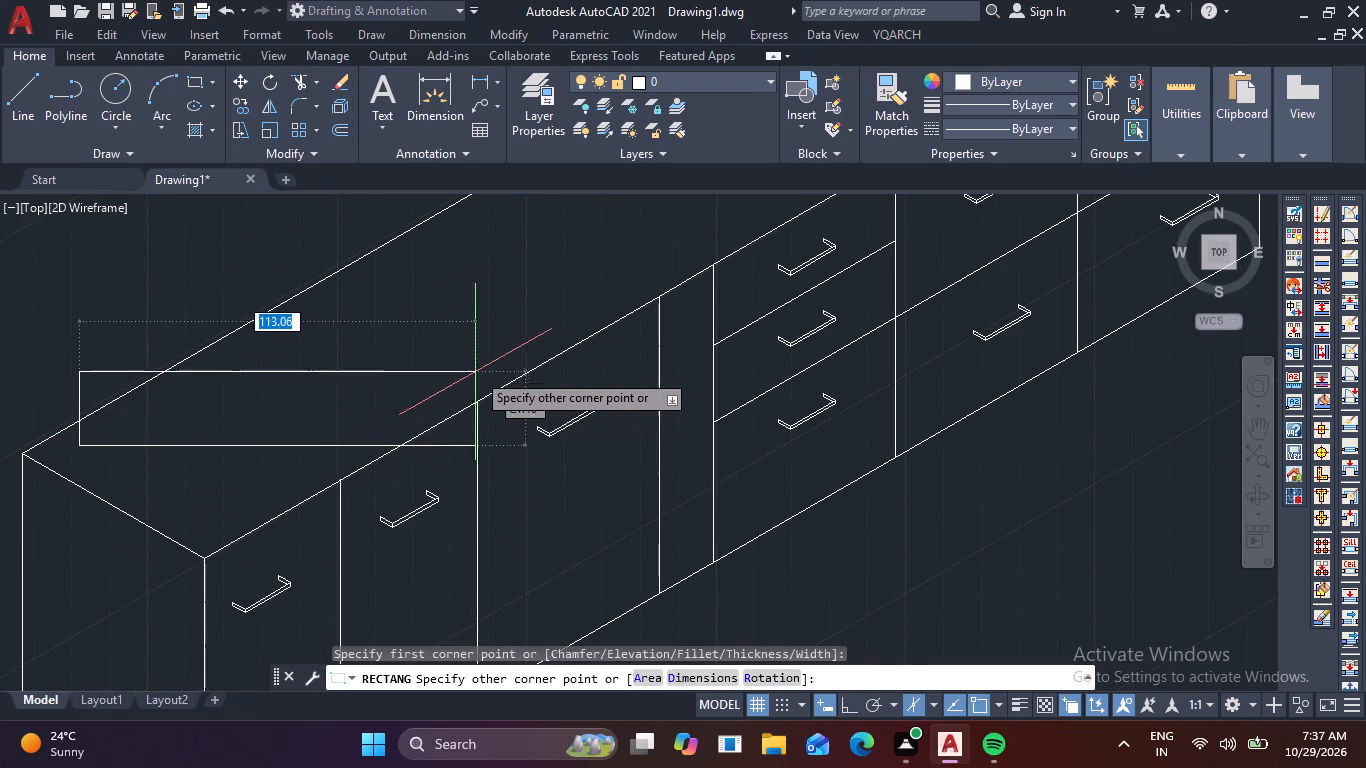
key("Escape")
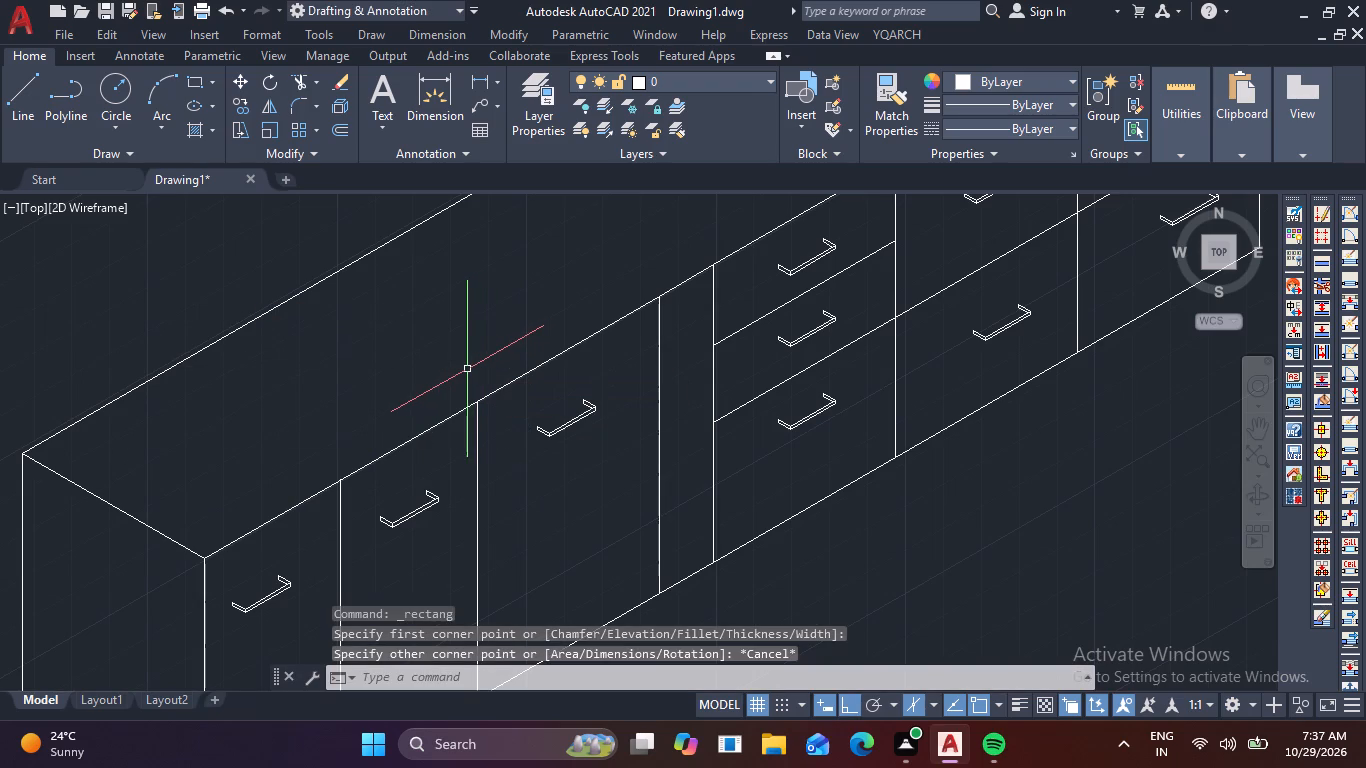
Draw a closed 90 by 45 isometric rectangle with lines on the countertop's near end, starting just inside its back corner, long sides along 30°.
key("l")
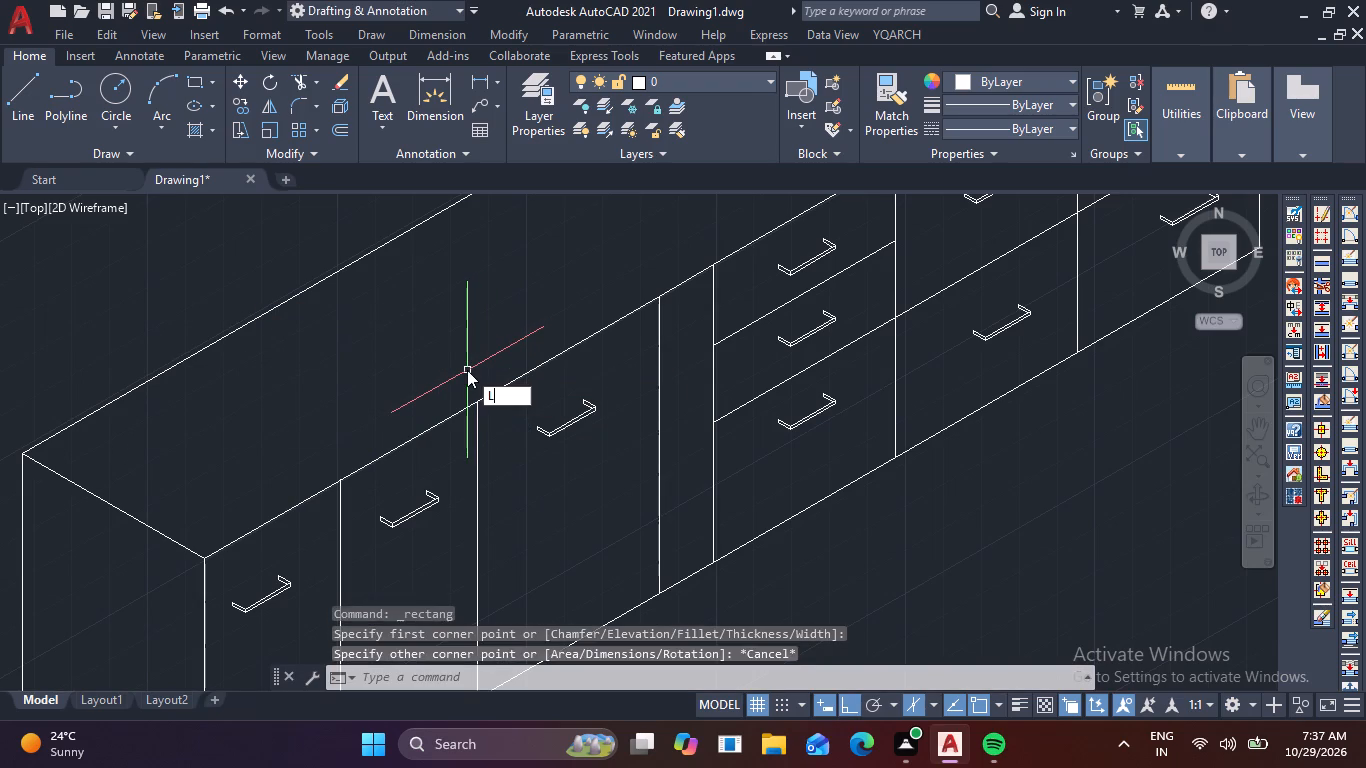
key("space")
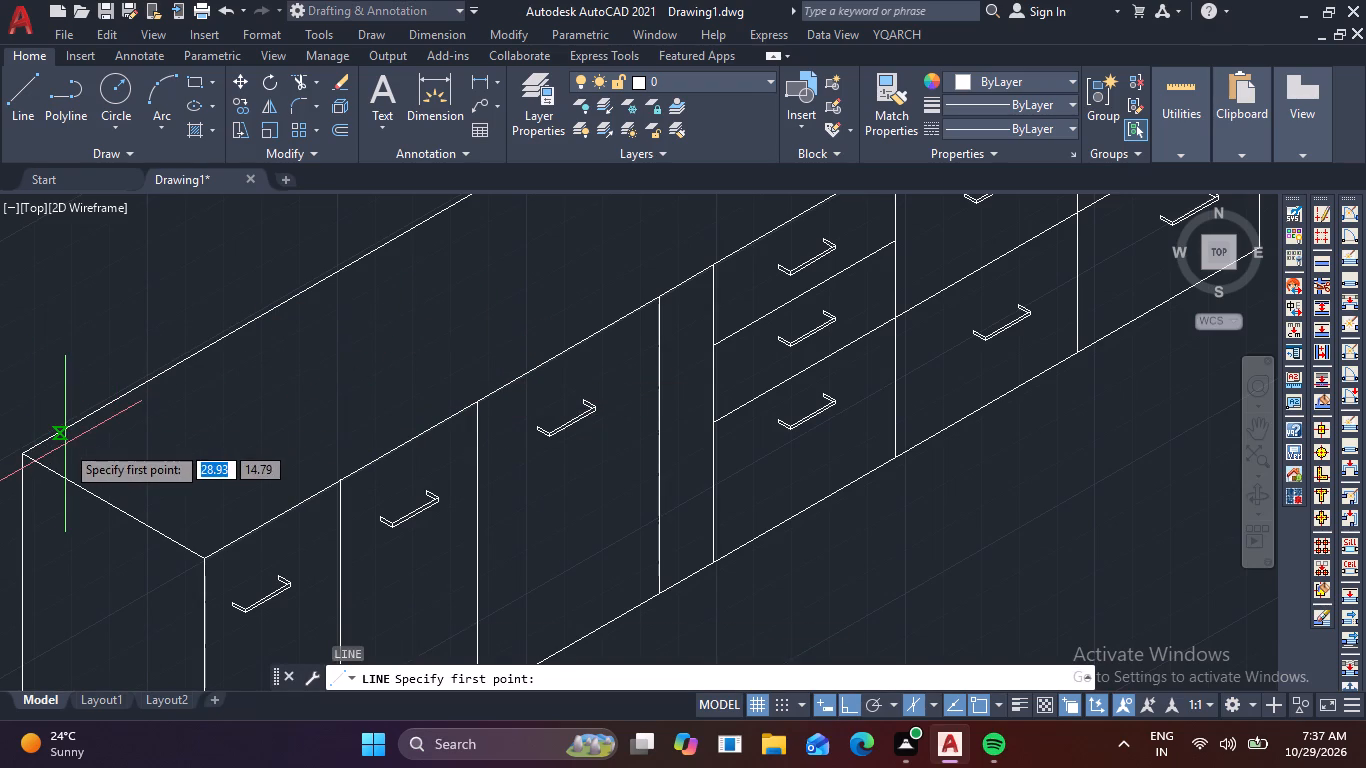
left_click(62, 453)
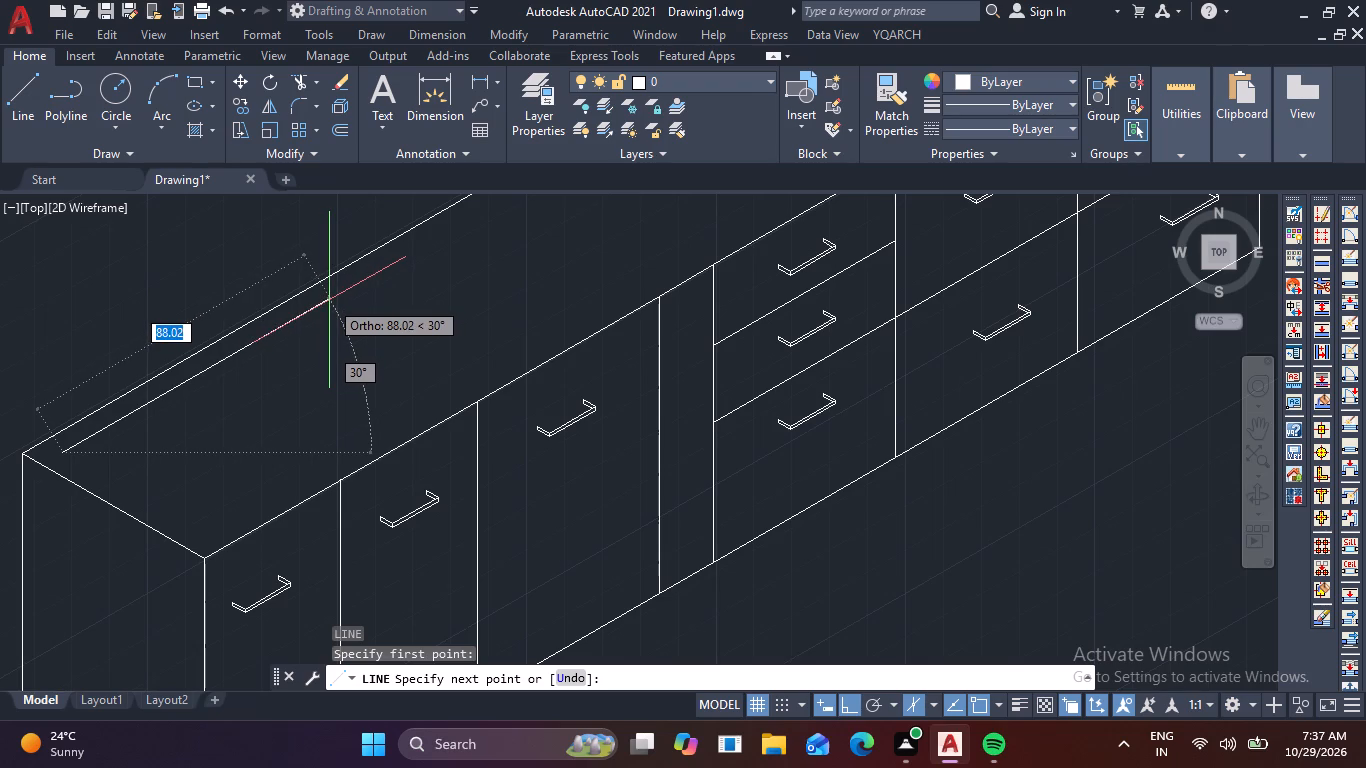
key("8")
key("BackSpace")
type("90")
key("space")
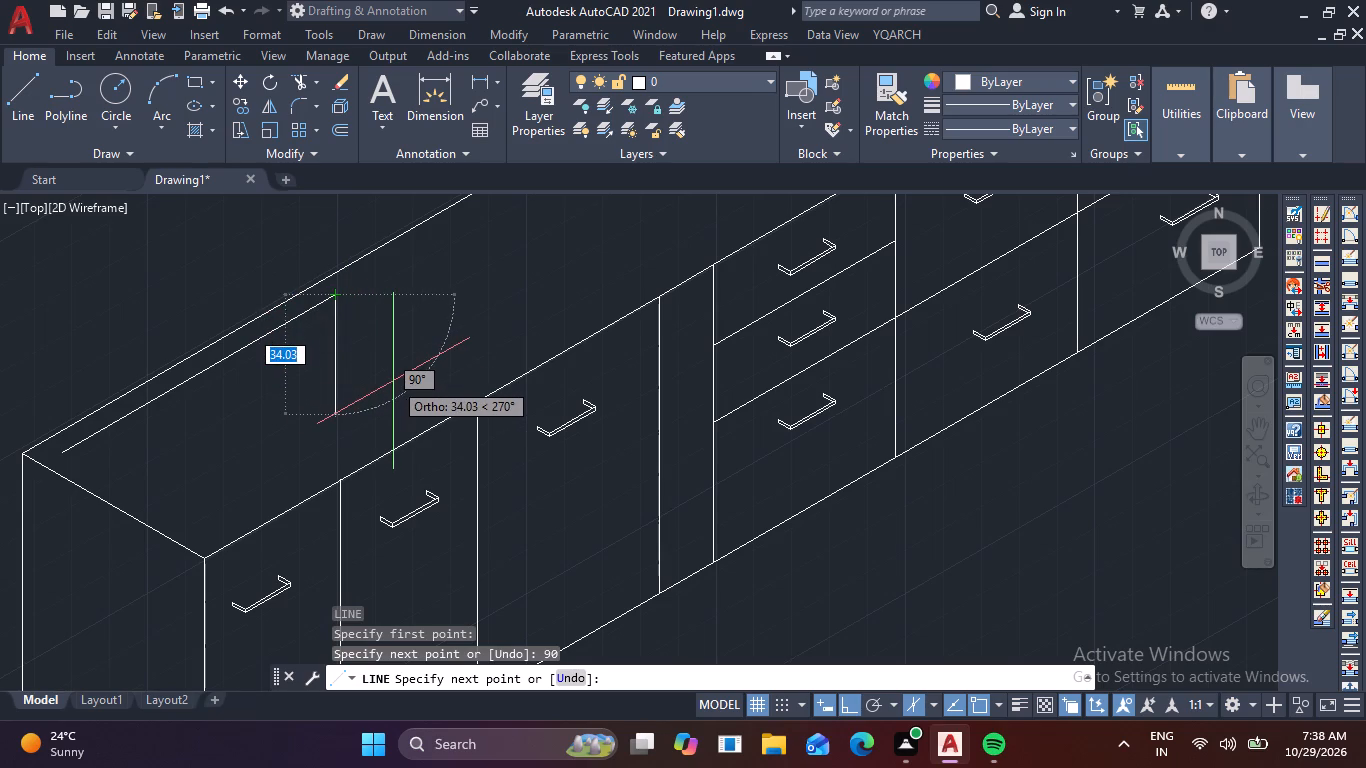
key("F5")
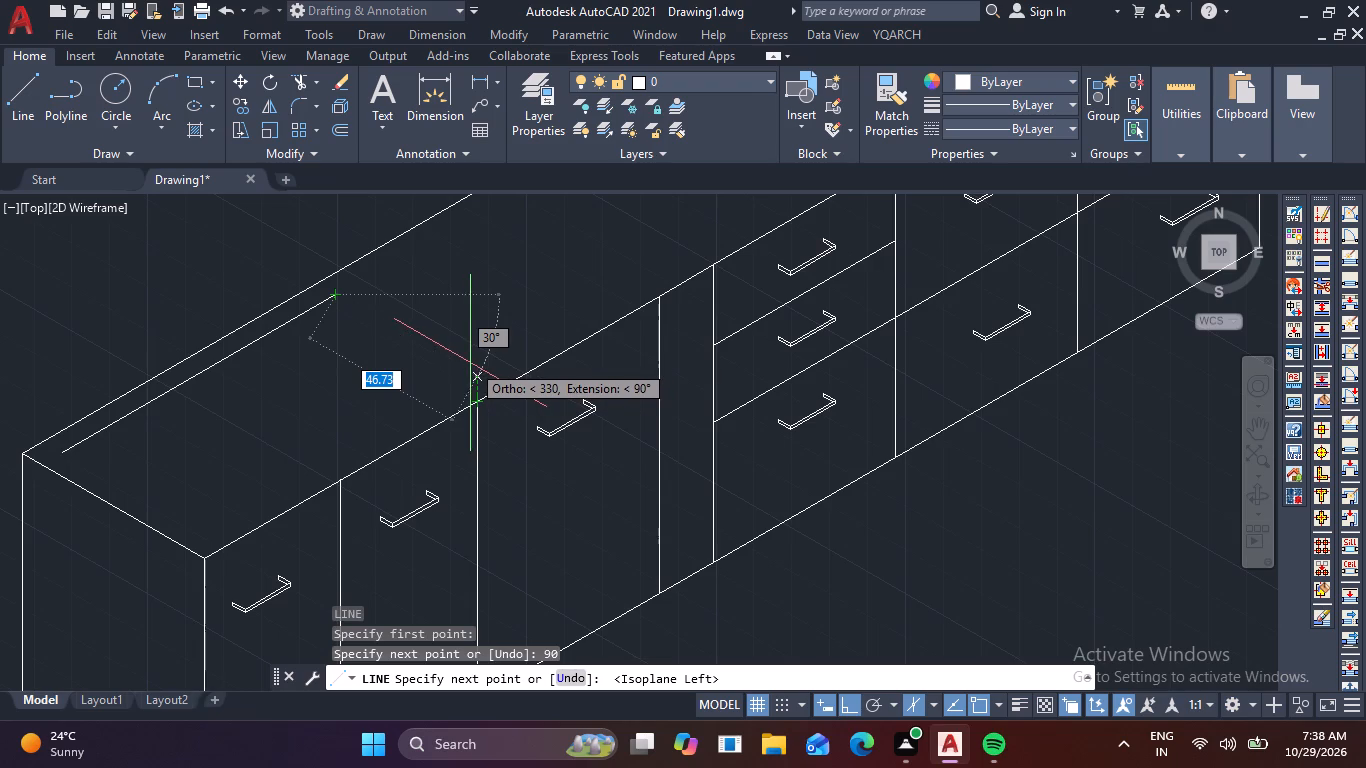
type("45")
key("Return")
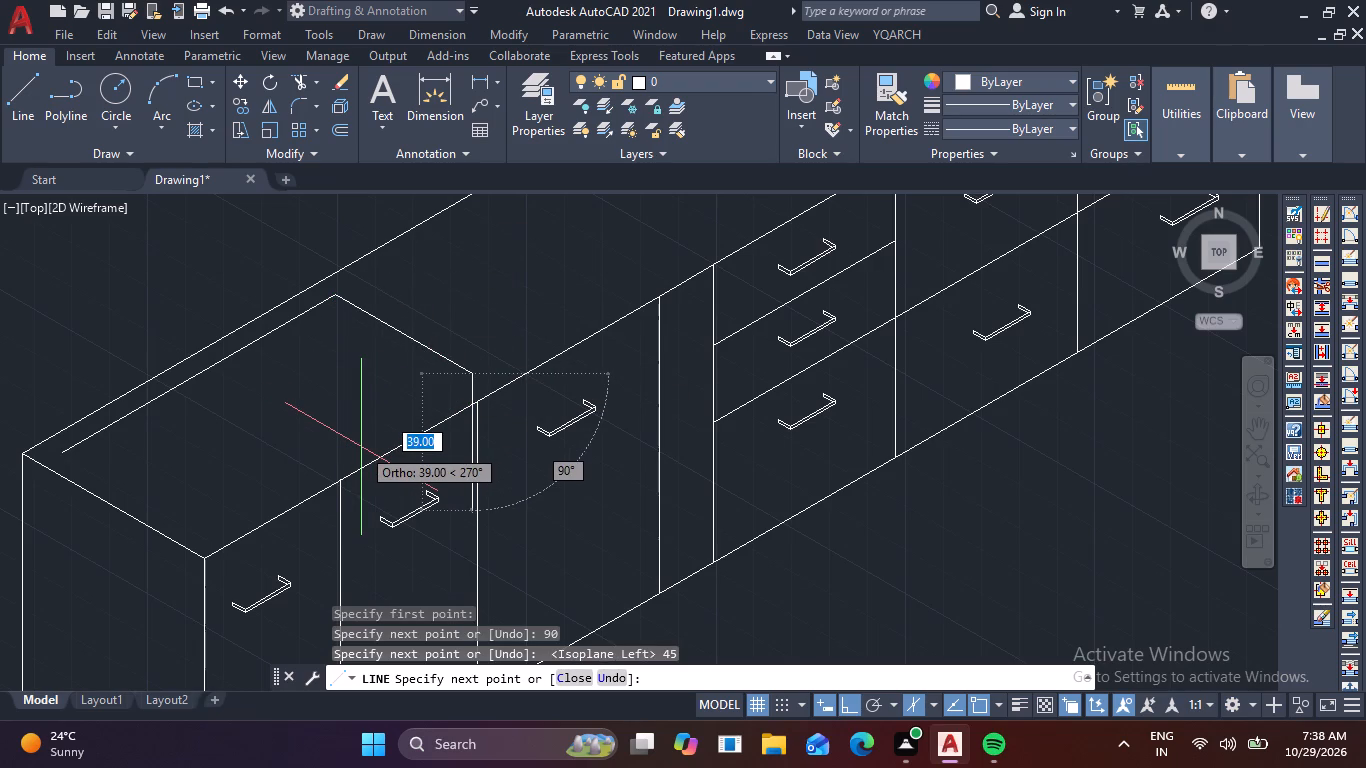
key("F5")
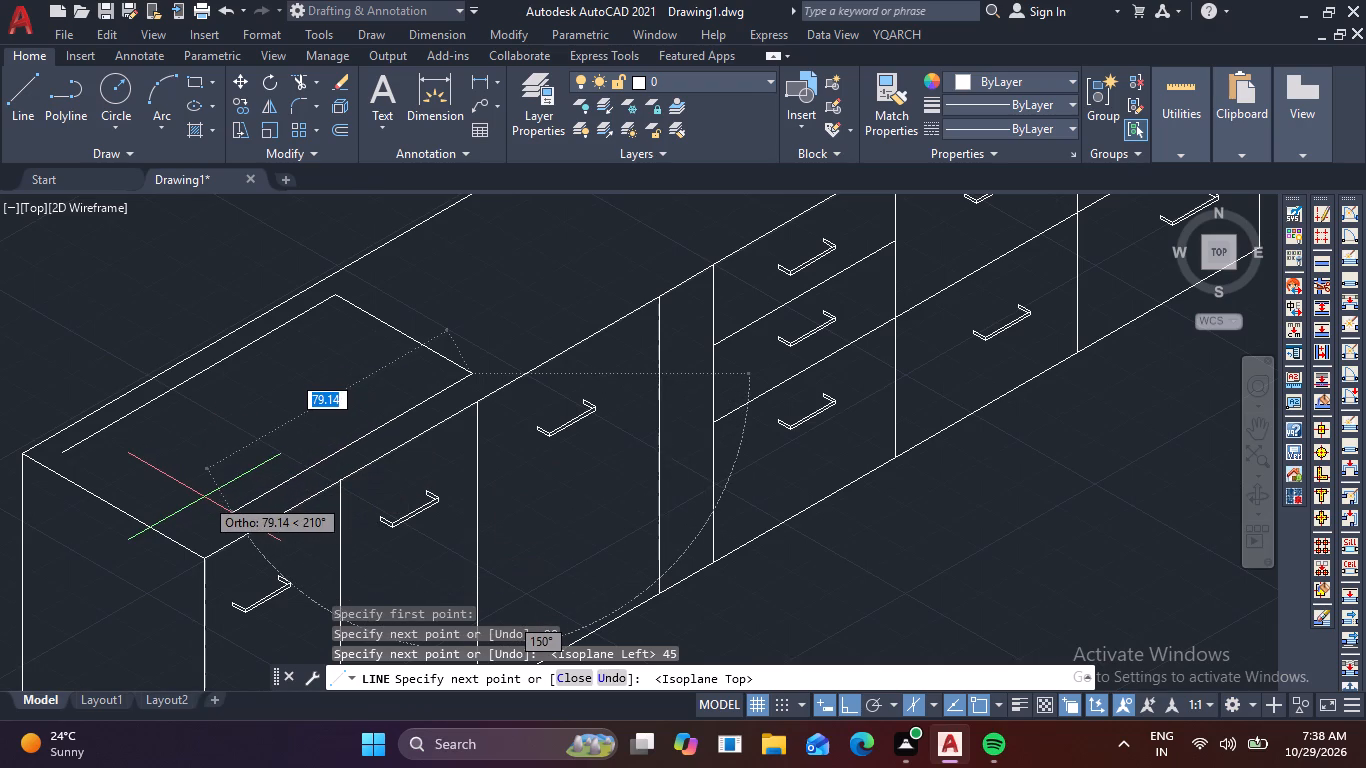
type("90")
key("Return")
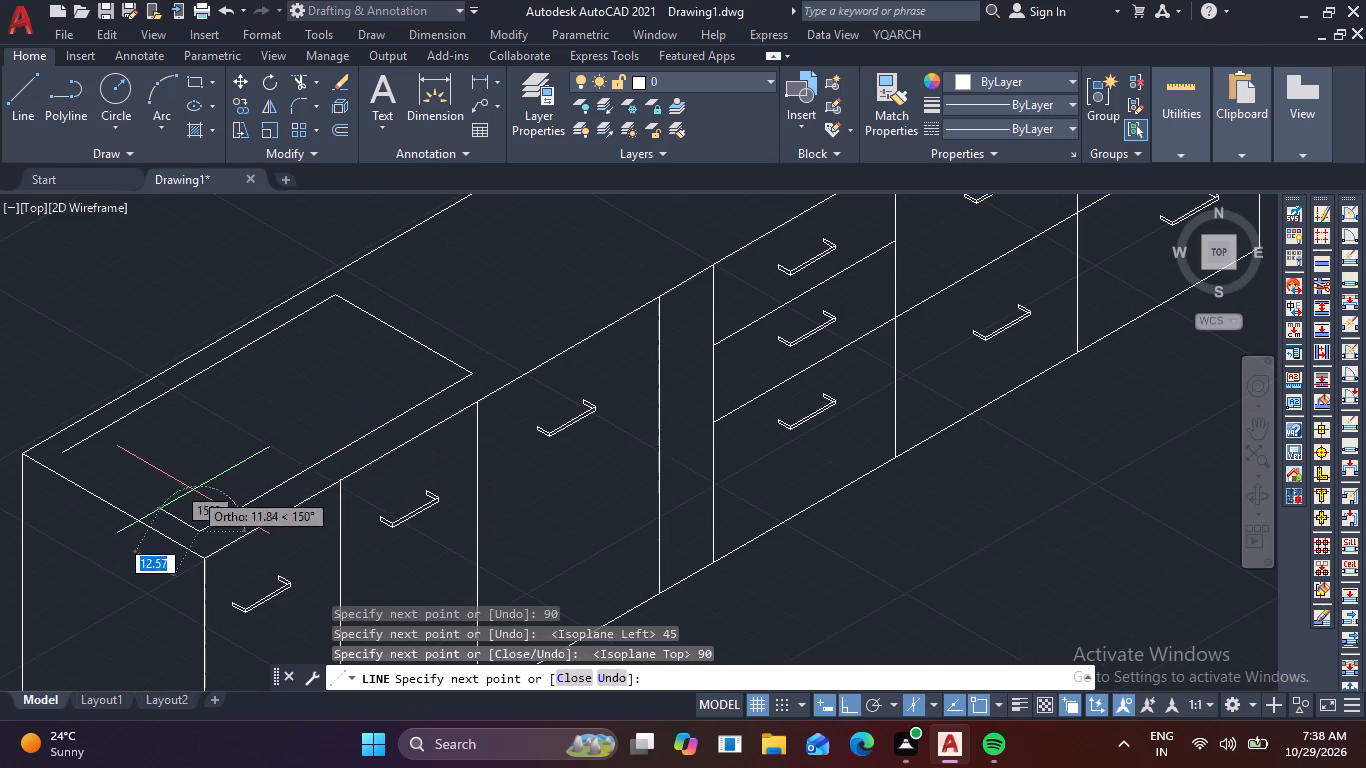
scroll(87, 435, "up", 4)
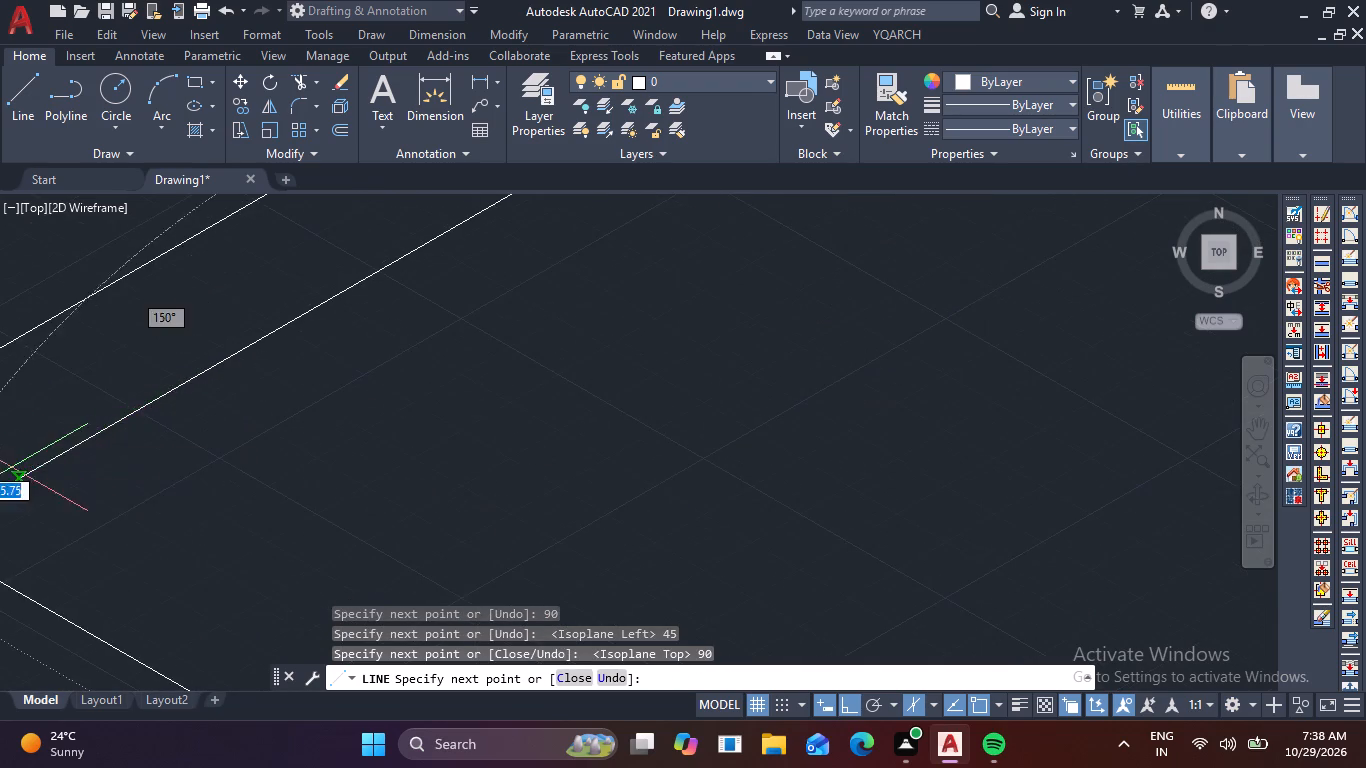
scroll(102, 452, "down", 1)
middle_click_drag(105, 453, 313, 411)
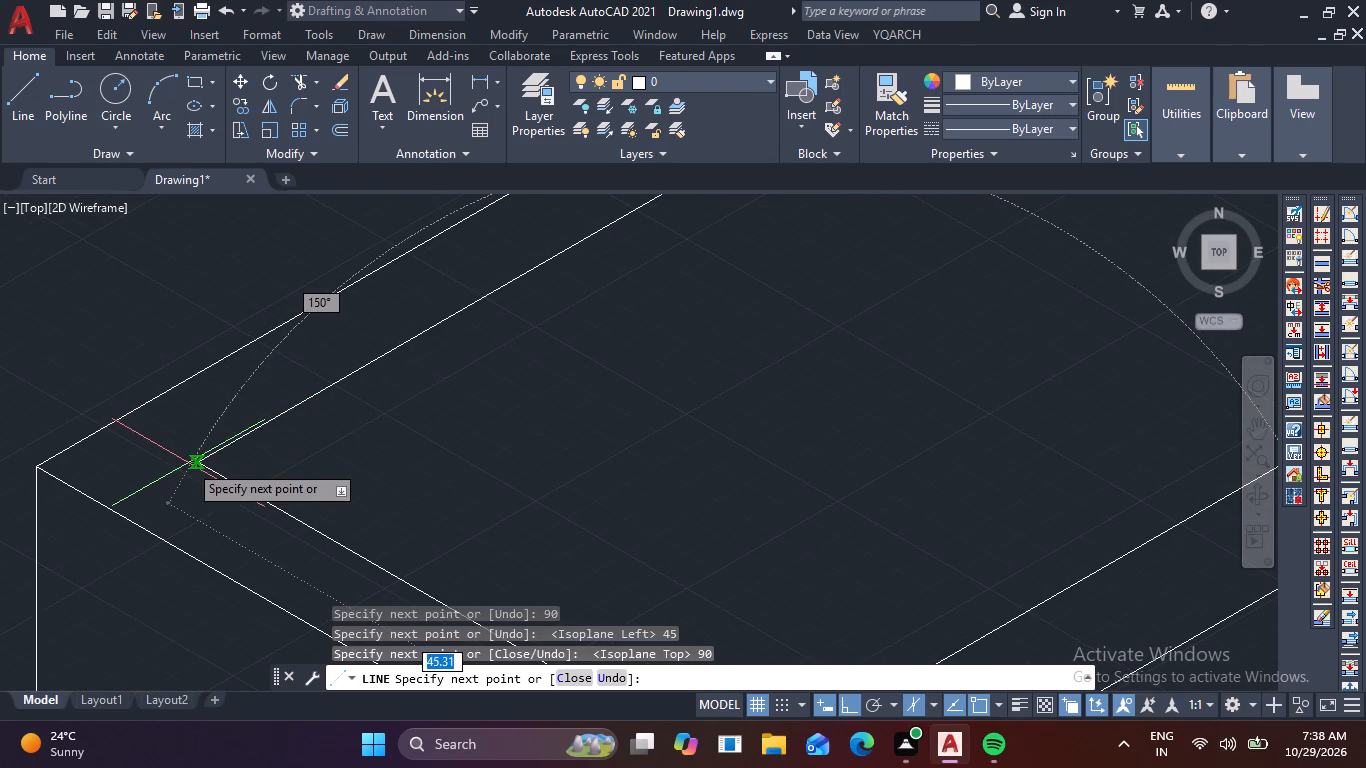
left_click(188, 463)
key("Escape")
scroll(451, 465, "down", 3)
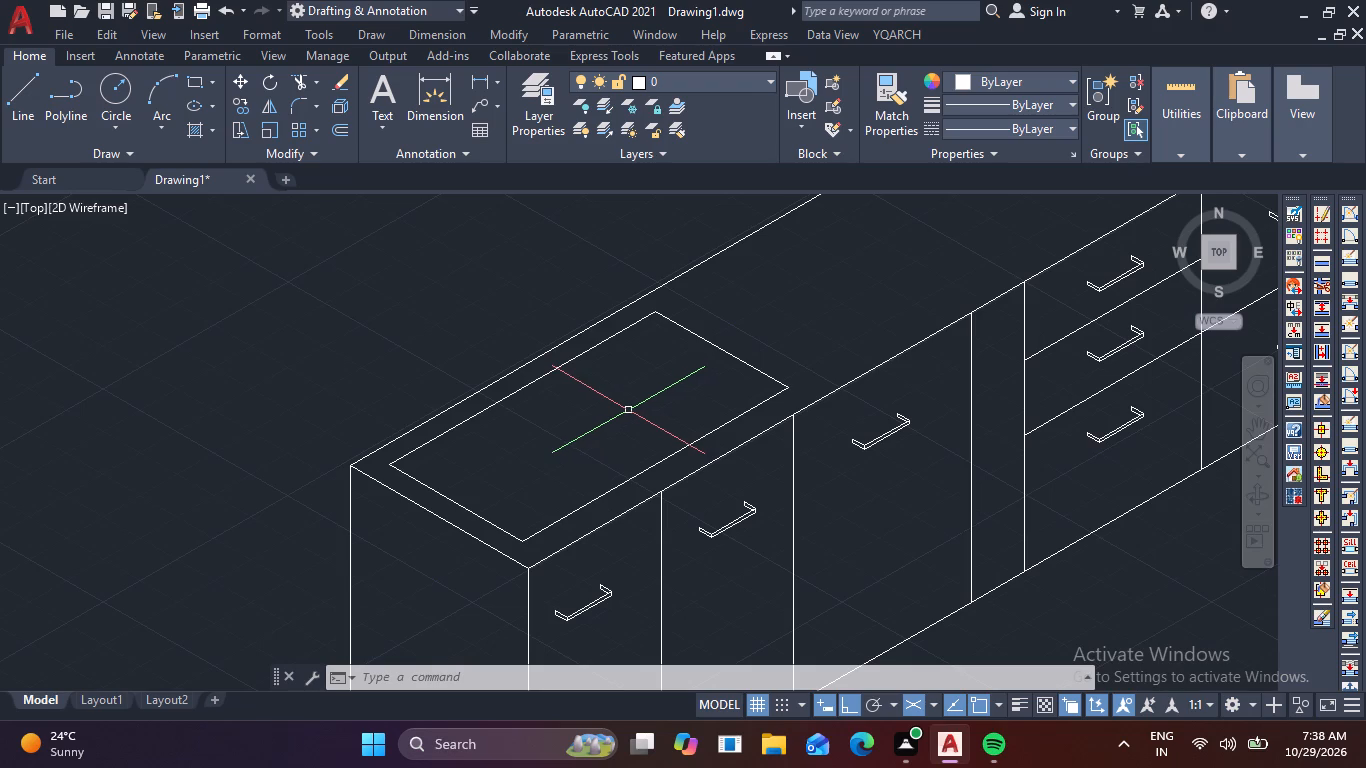
Draw a closed inner isometric rectangle of lines about 83 by 39, slightly inset within the 90 by 45 countertop rectangle.
key("l")
key("space")
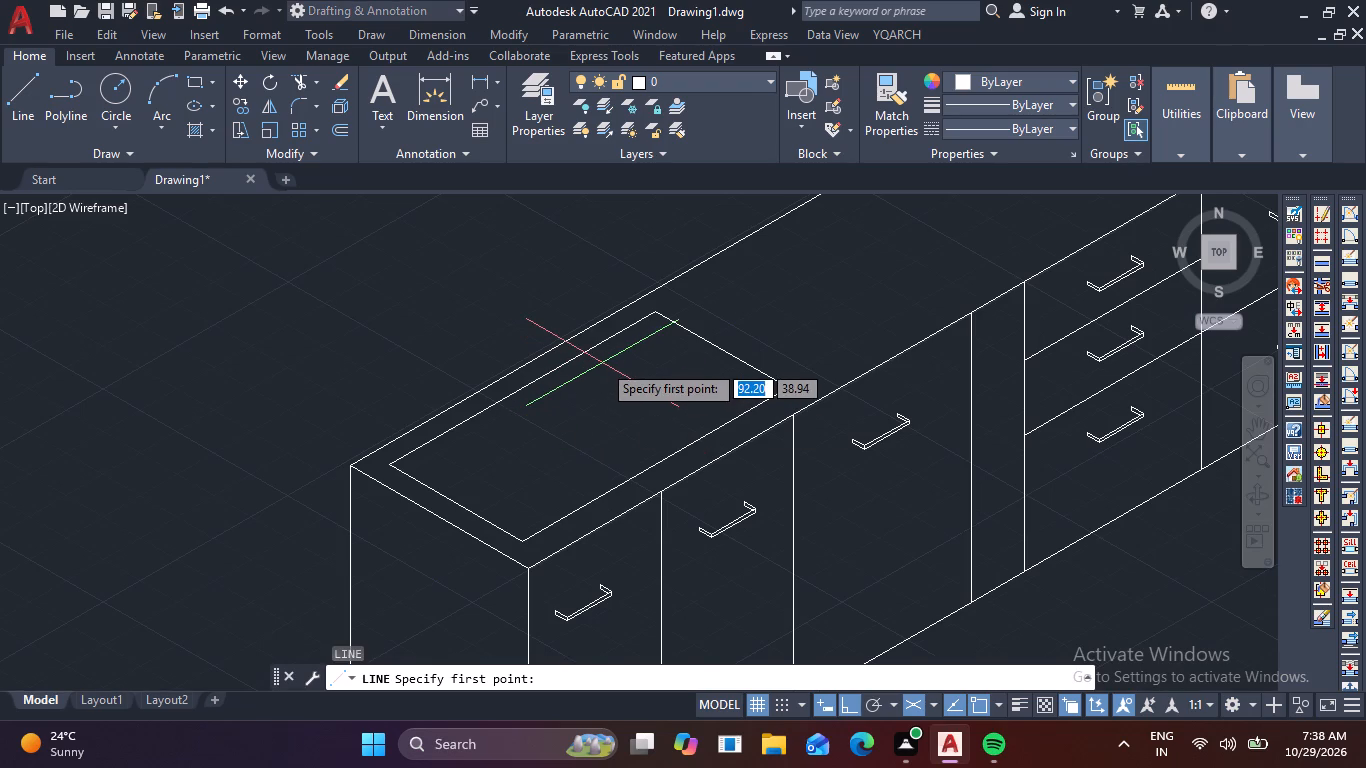
scroll(649, 311, "up", 2)
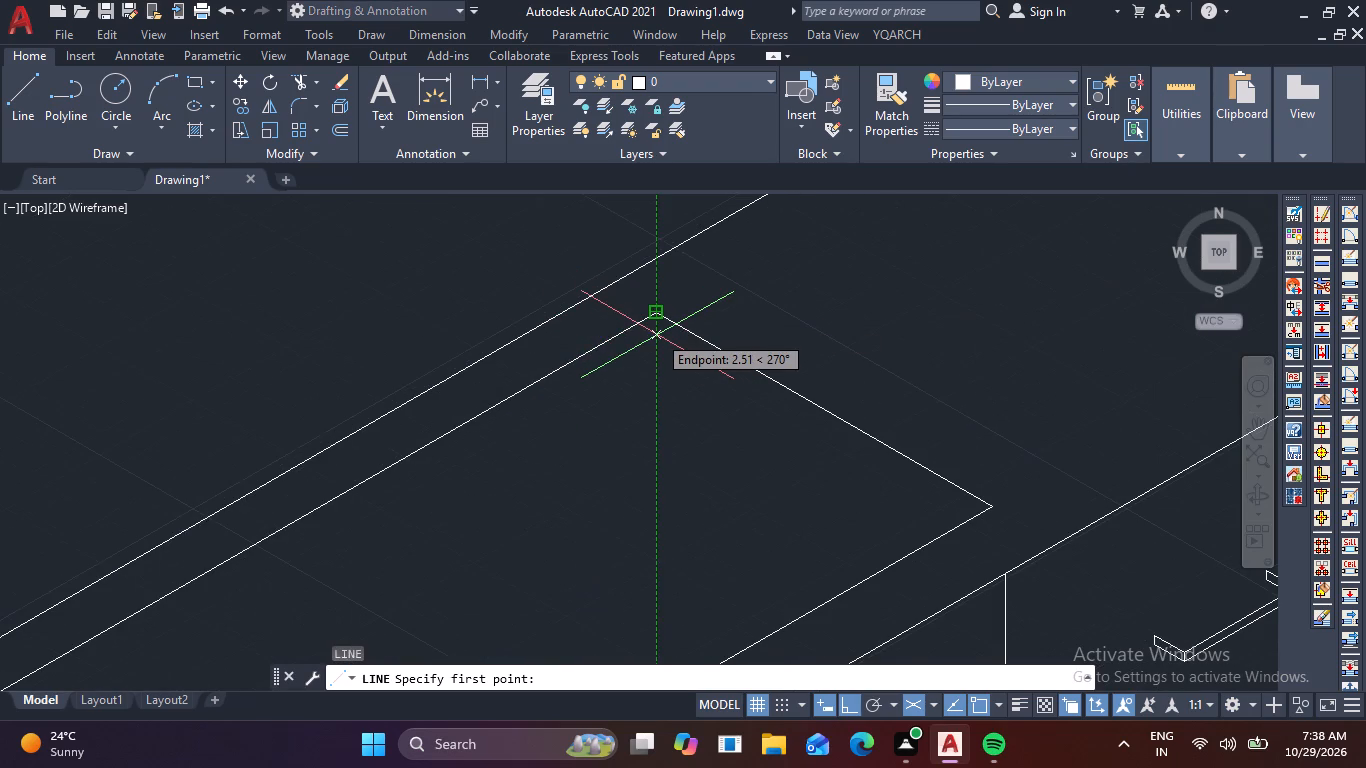
left_click(657, 335)
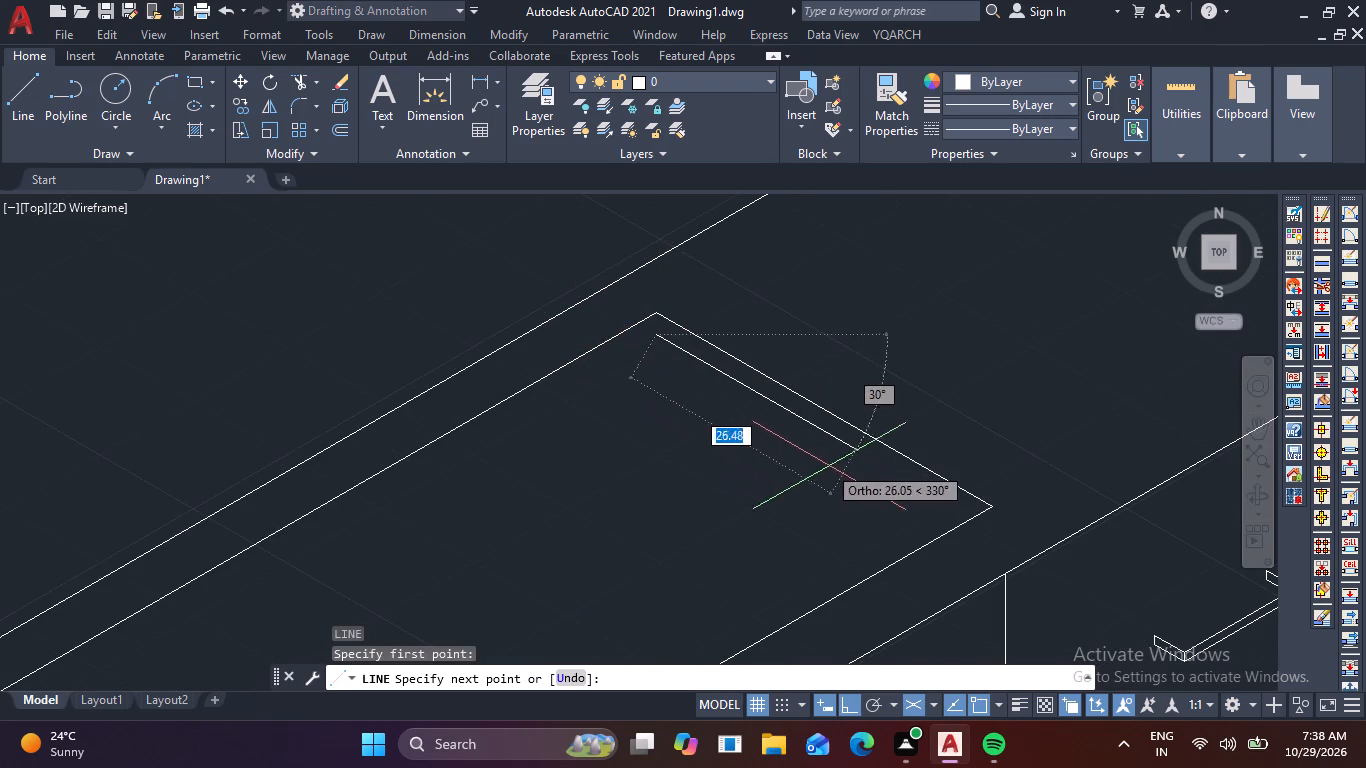
left_click(943, 509)
middle_click_drag(745, 591, 1158, 290)
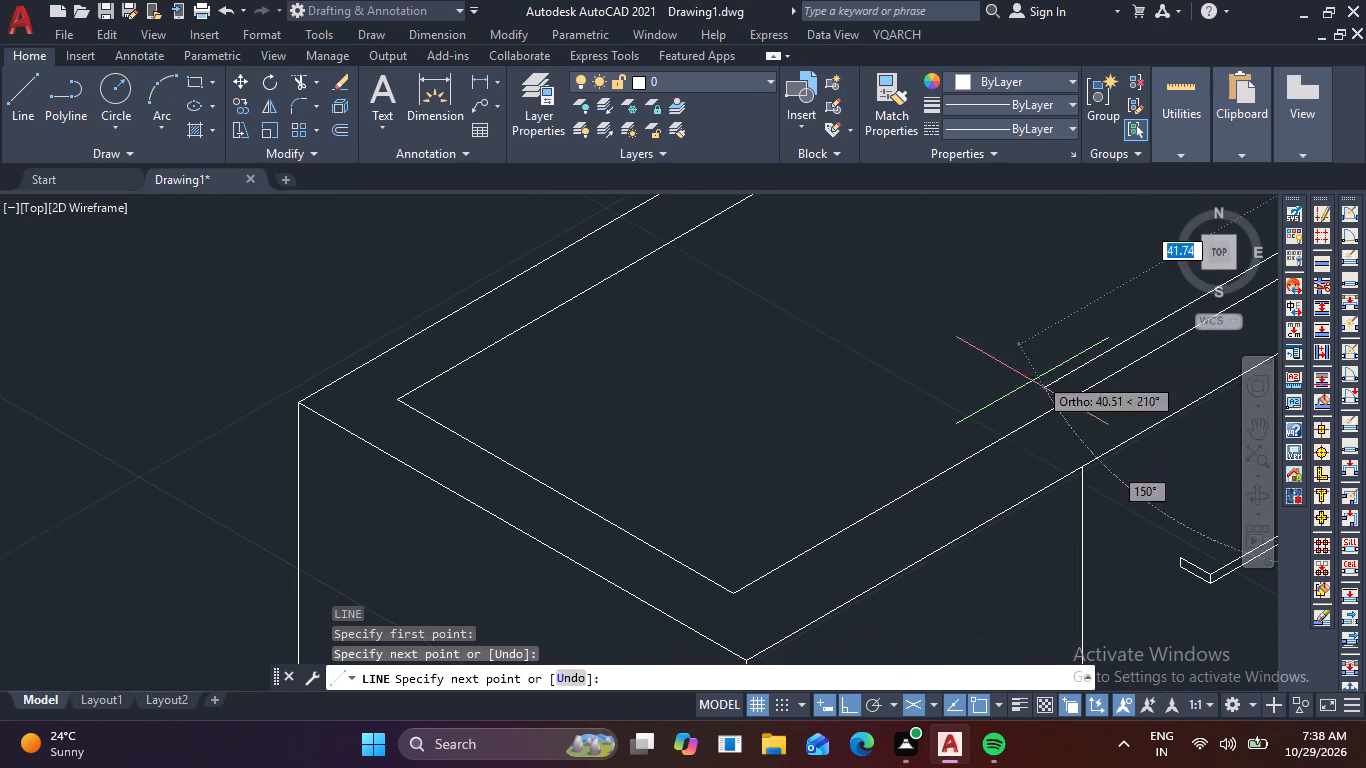
left_click(733, 560)
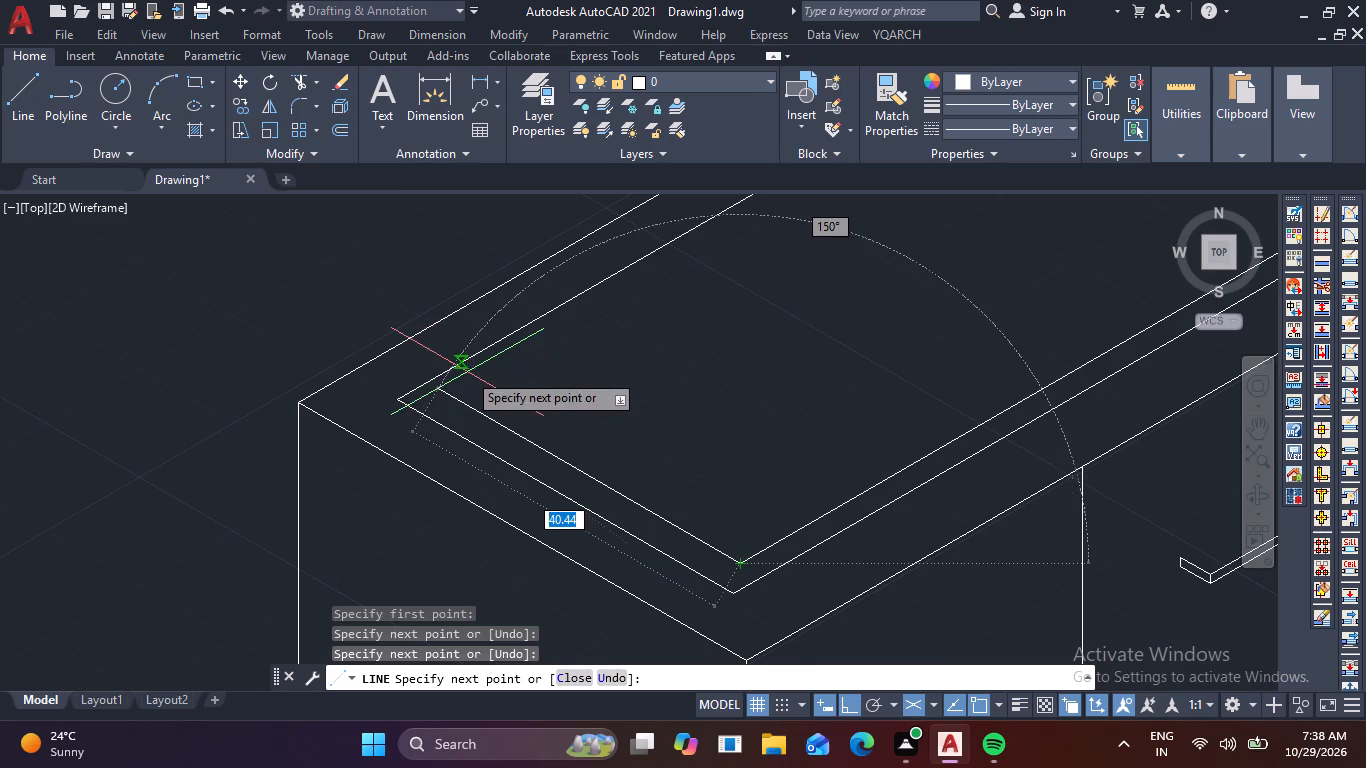
scroll(576, 365, "down", 2)
middle_click_drag(570, 384, 470, 444)
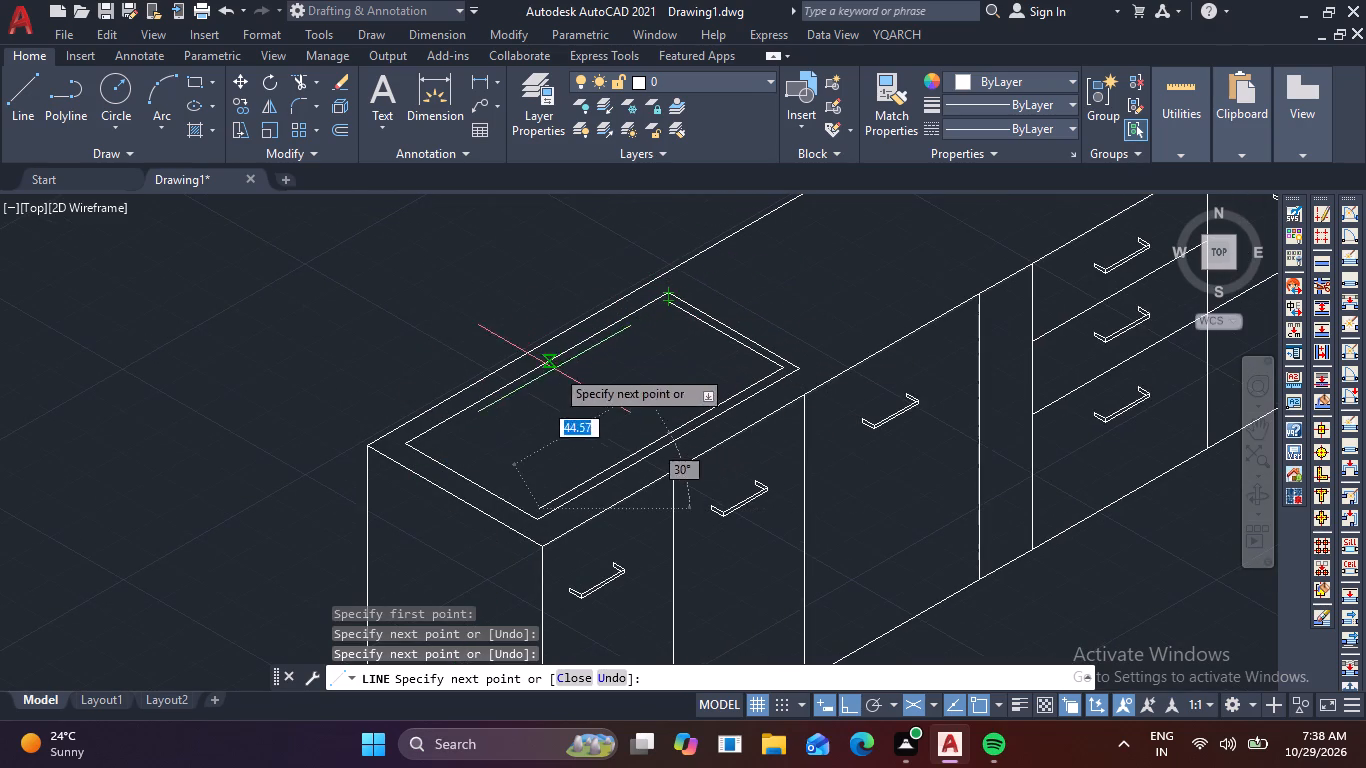
left_click(441, 441)
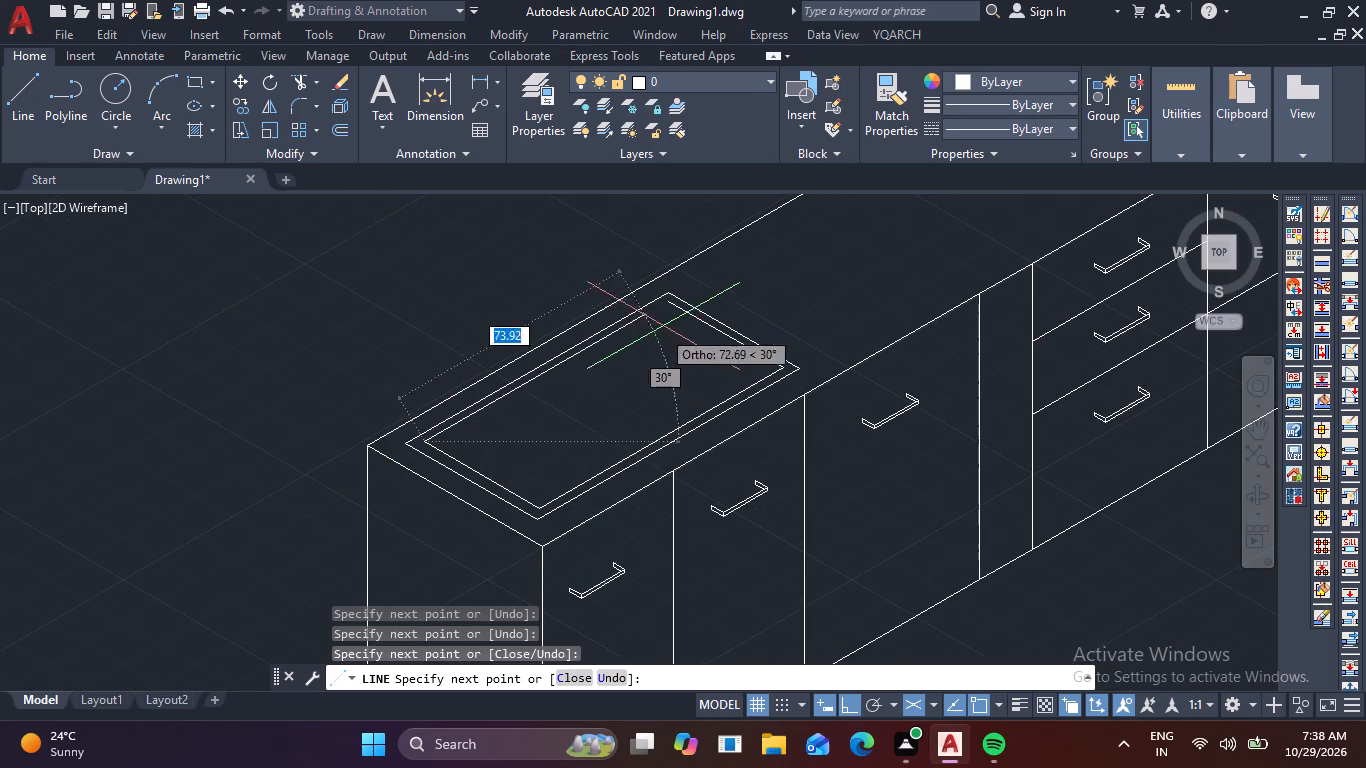
scroll(683, 303, "up", 3)
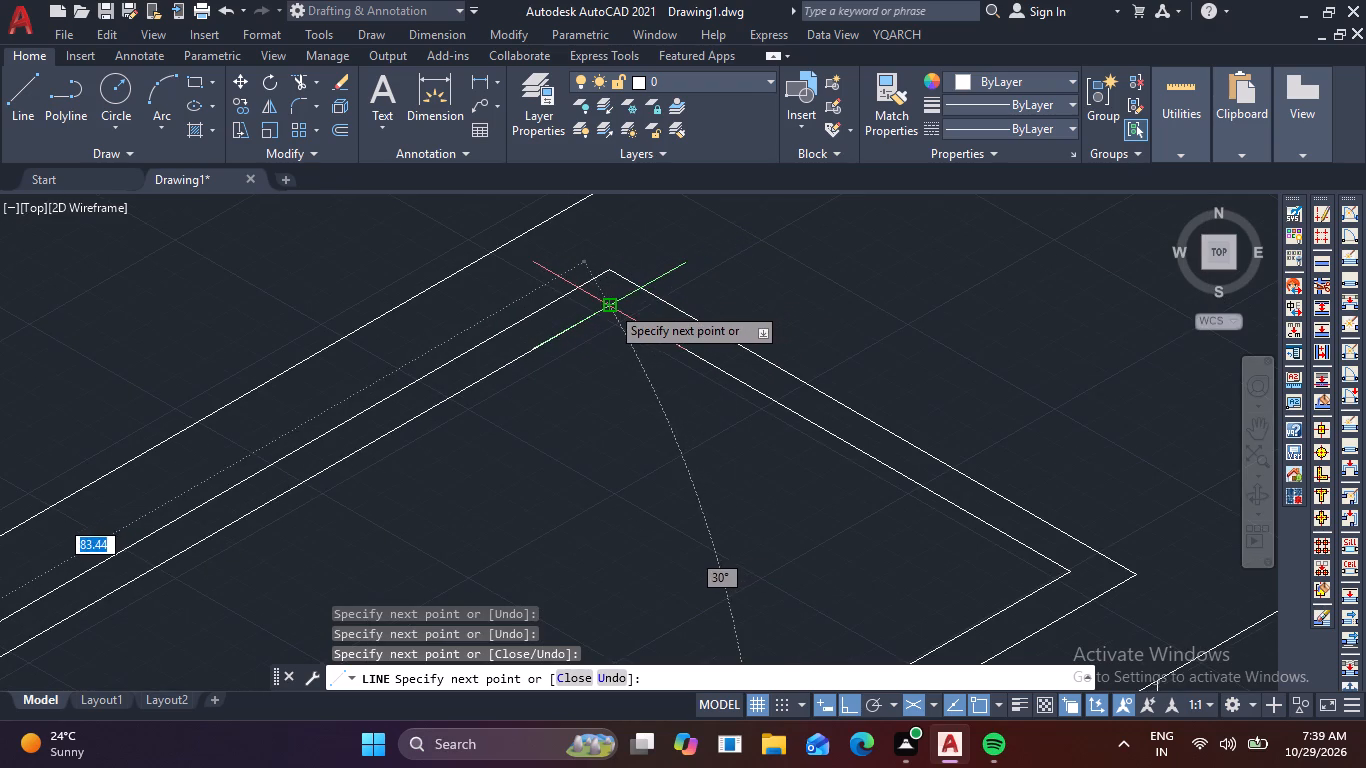
left_click(610, 305)
key("Escape")
scroll(775, 337, "down", 4)
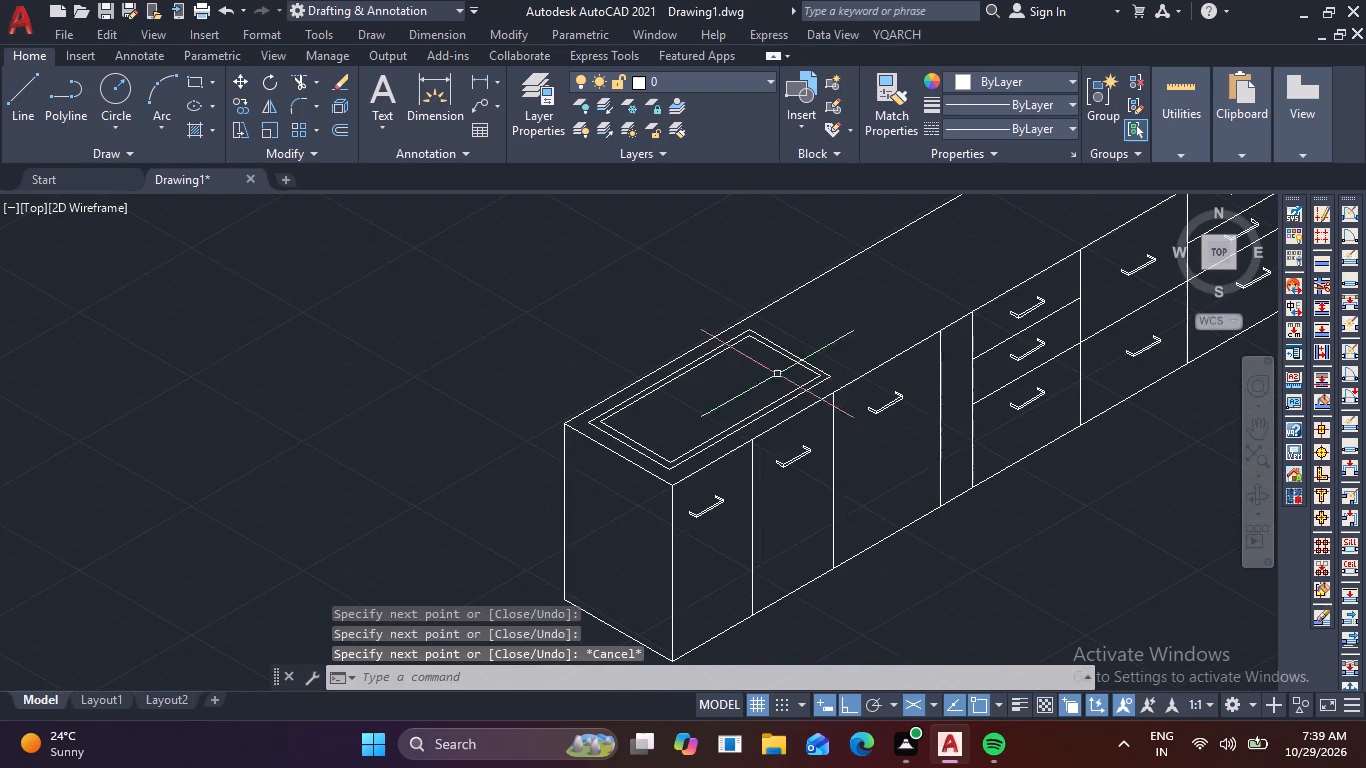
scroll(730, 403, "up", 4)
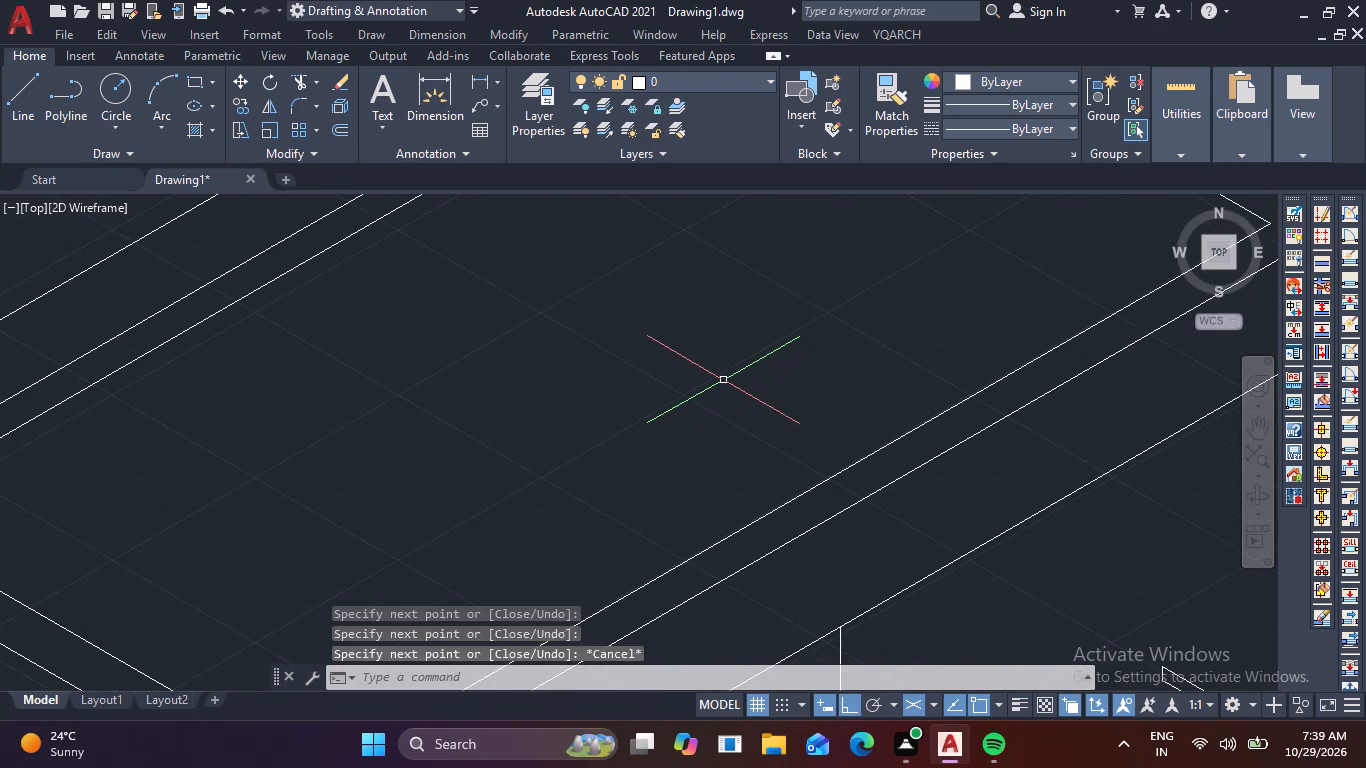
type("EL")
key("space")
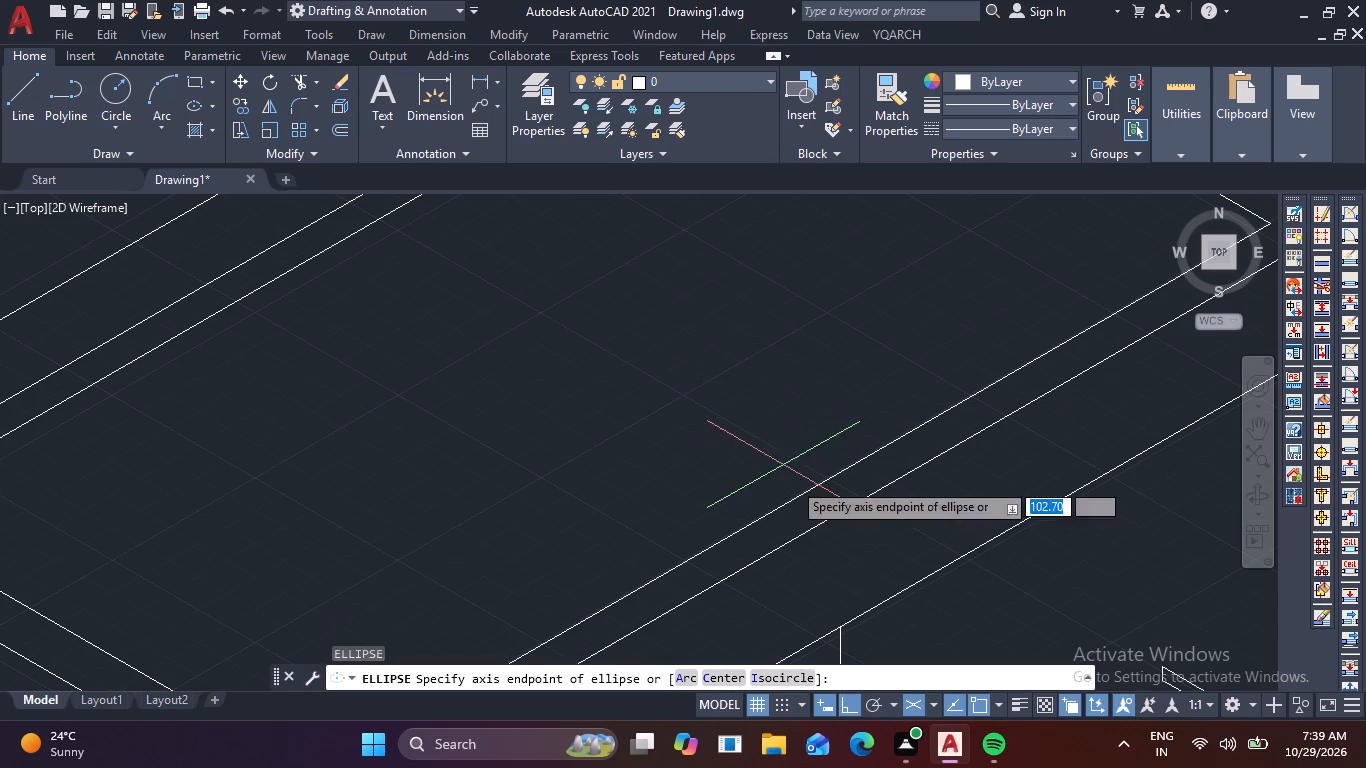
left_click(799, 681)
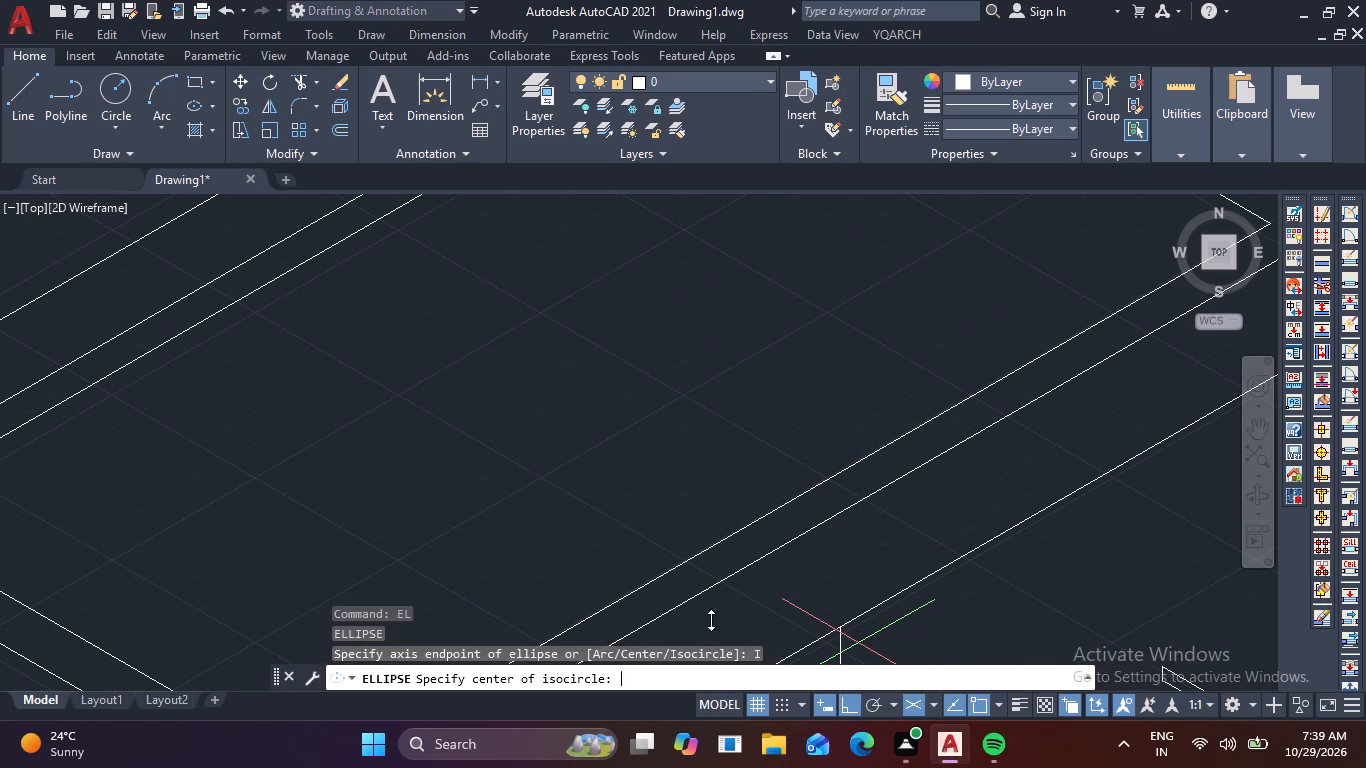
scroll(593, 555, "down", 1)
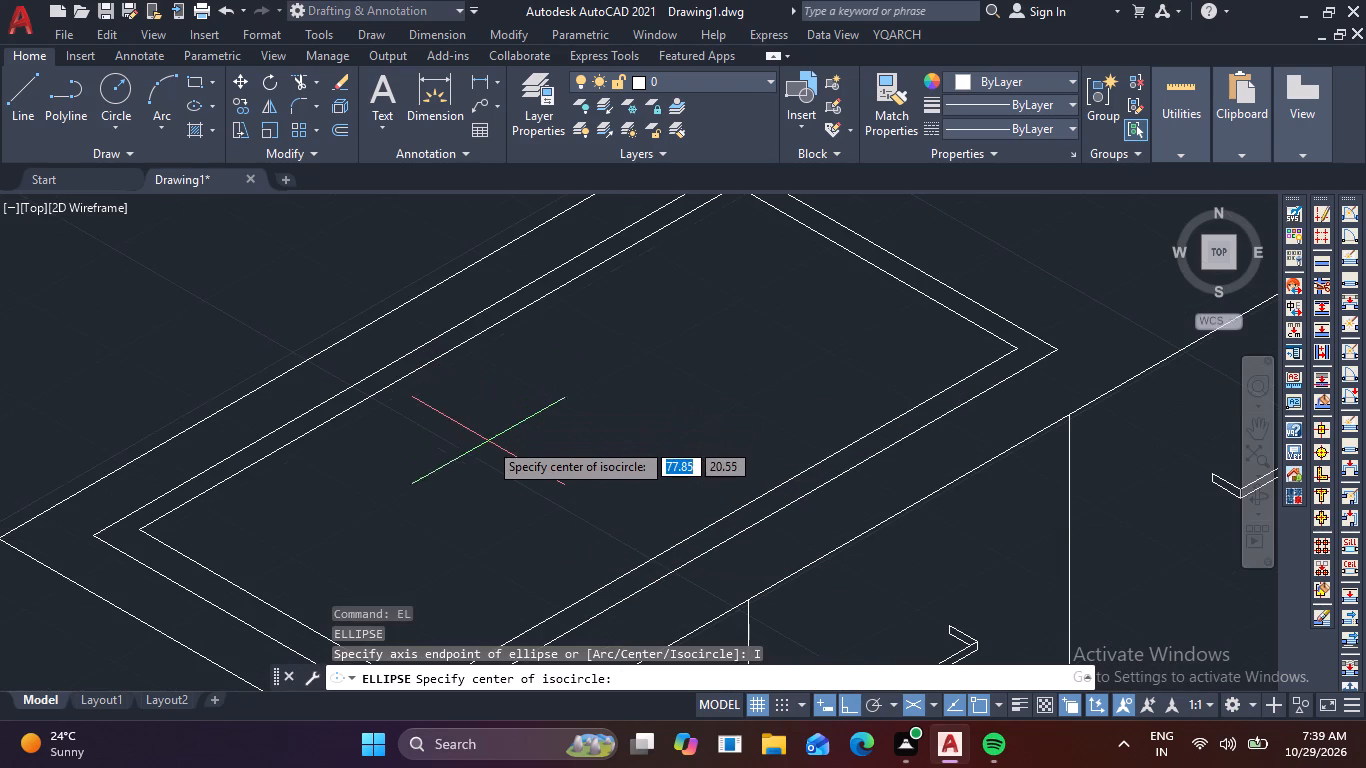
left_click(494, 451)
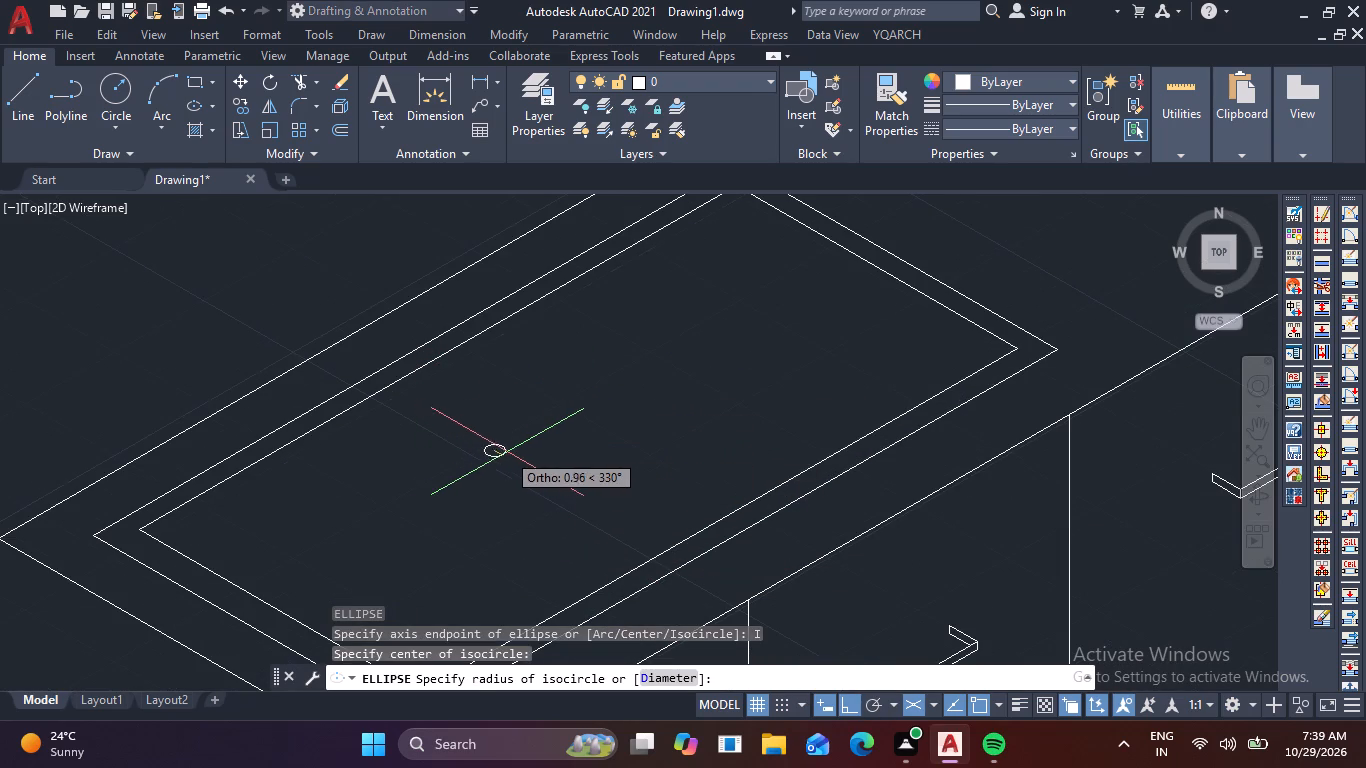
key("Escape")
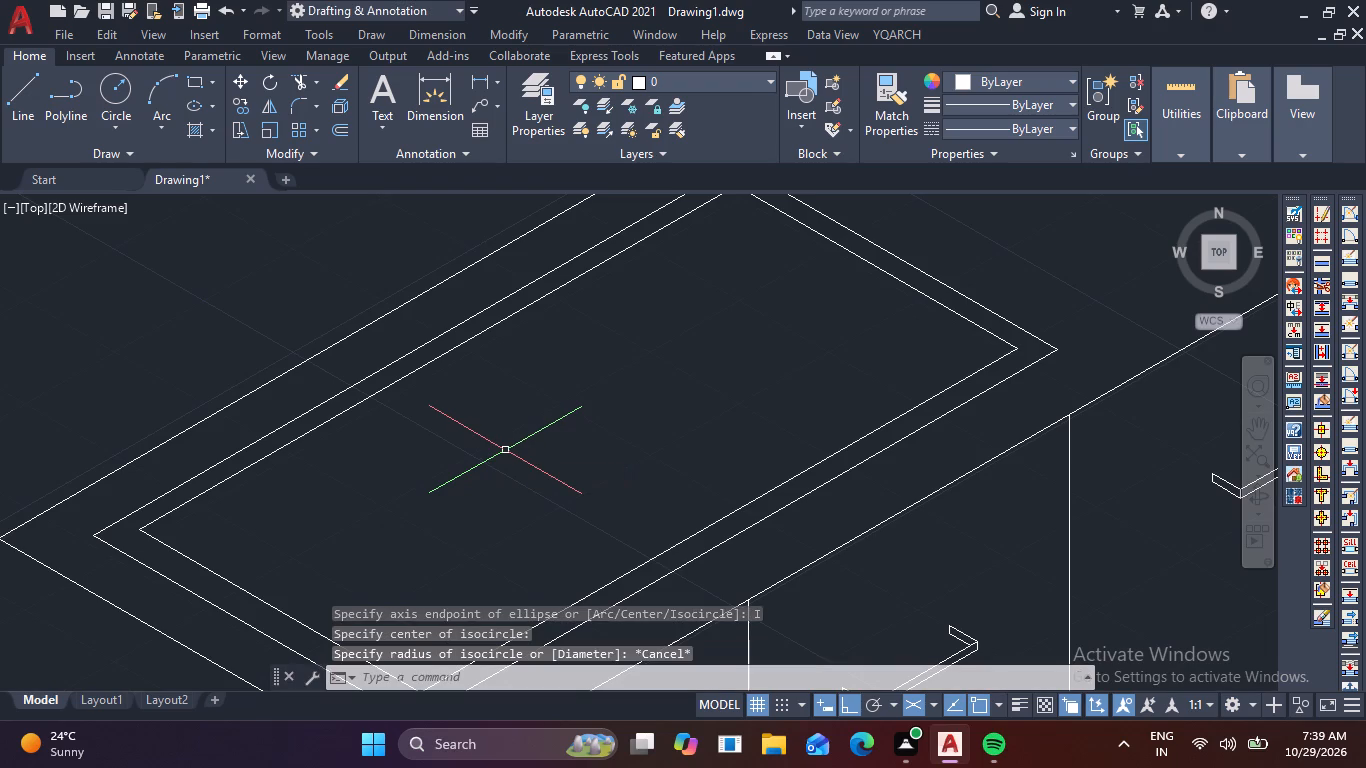
Draw lines from the inner basin rectangle's back corner about 24 straight down, then along 210° past the near-end inner rim.
key("l")
key("space")
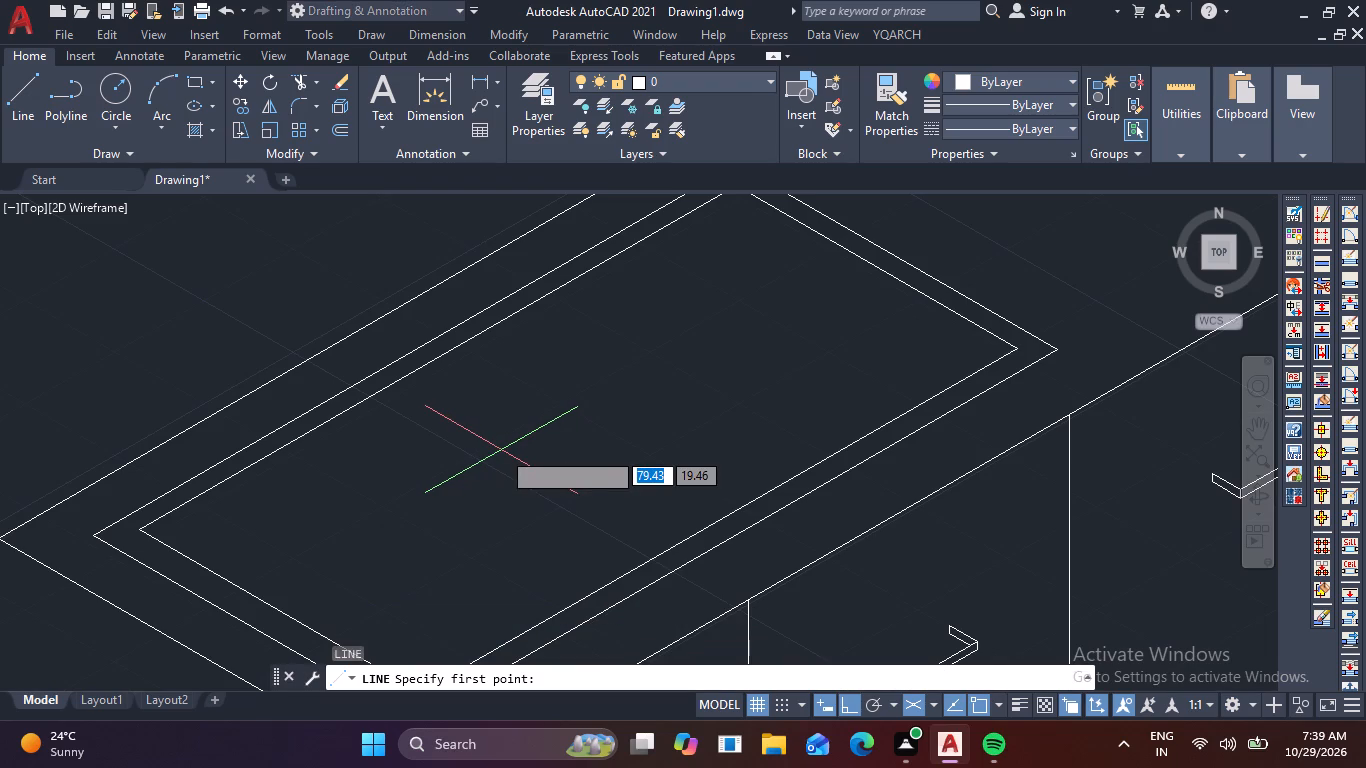
scroll(693, 300, "down", 1)
middle_click_drag(689, 312, 679, 324)
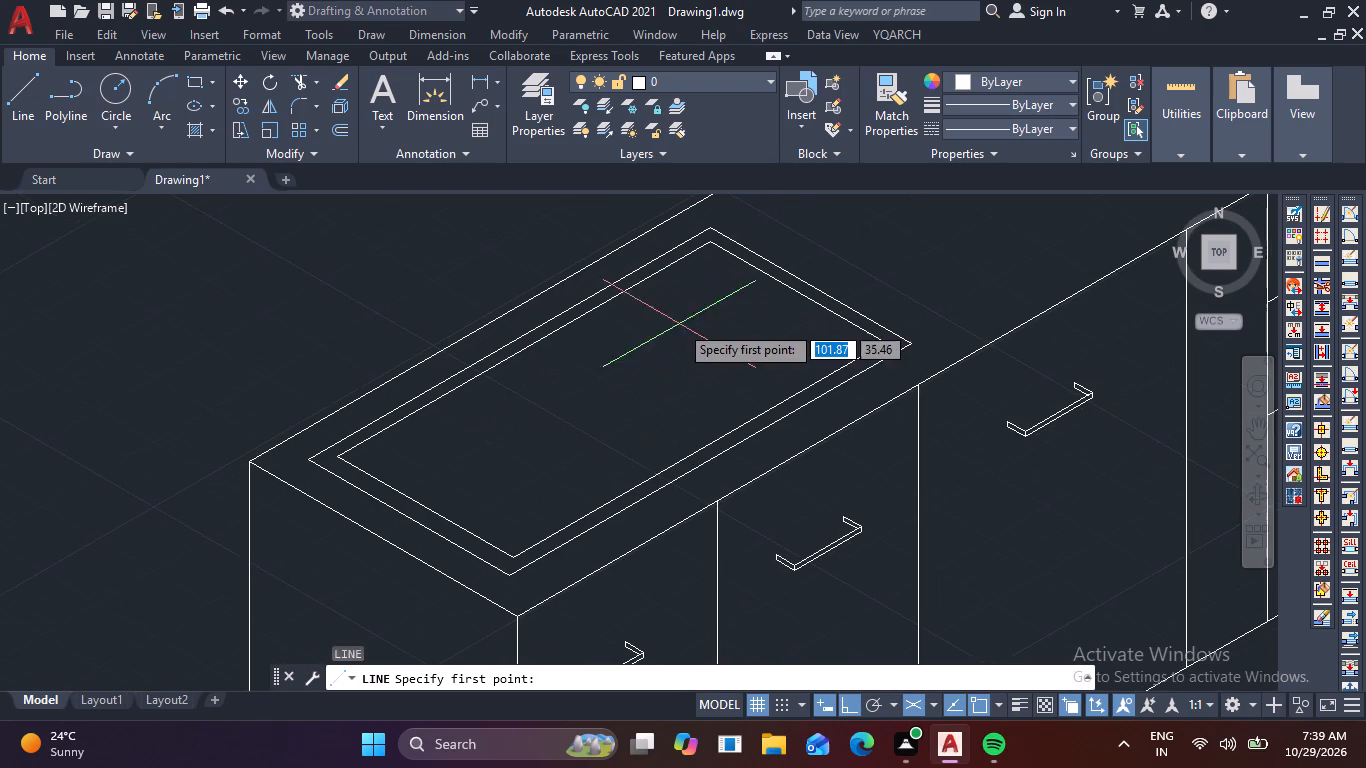
left_click(716, 243)
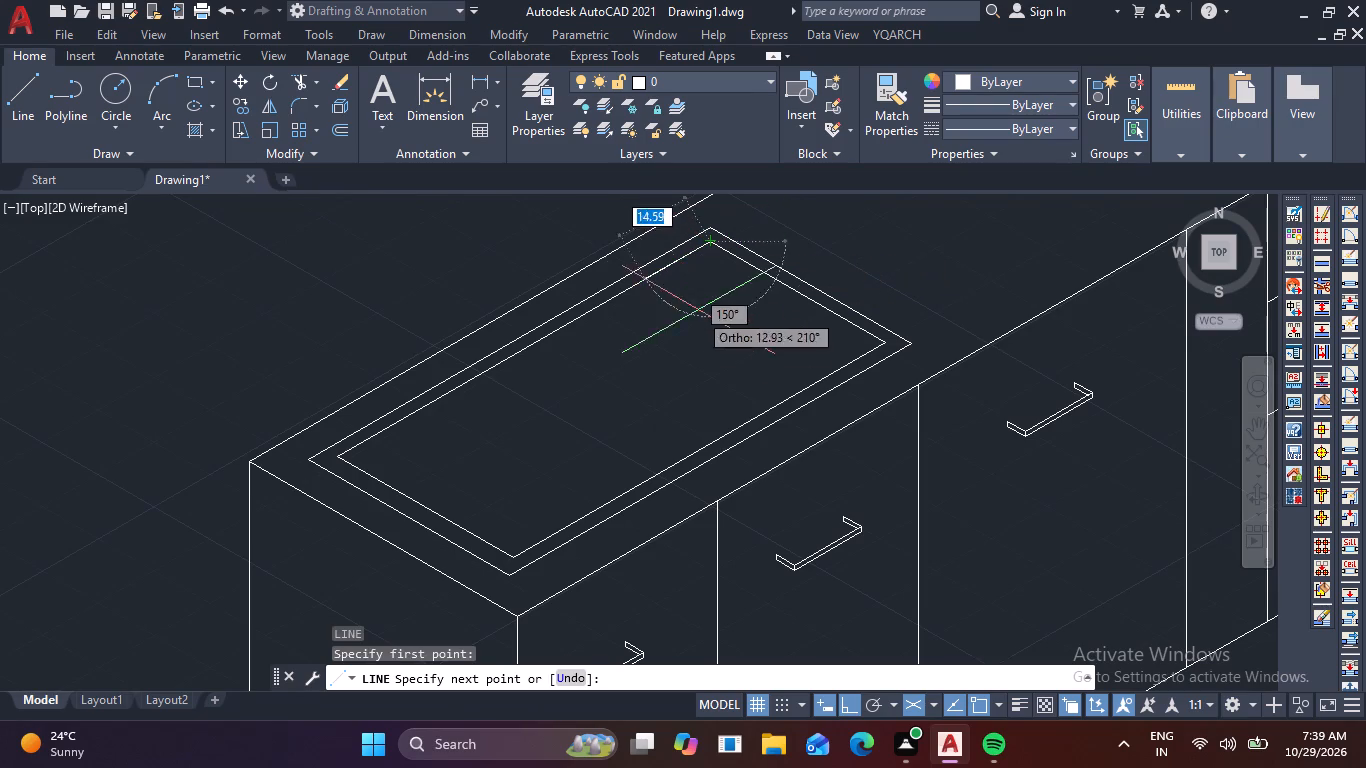
key("F5")
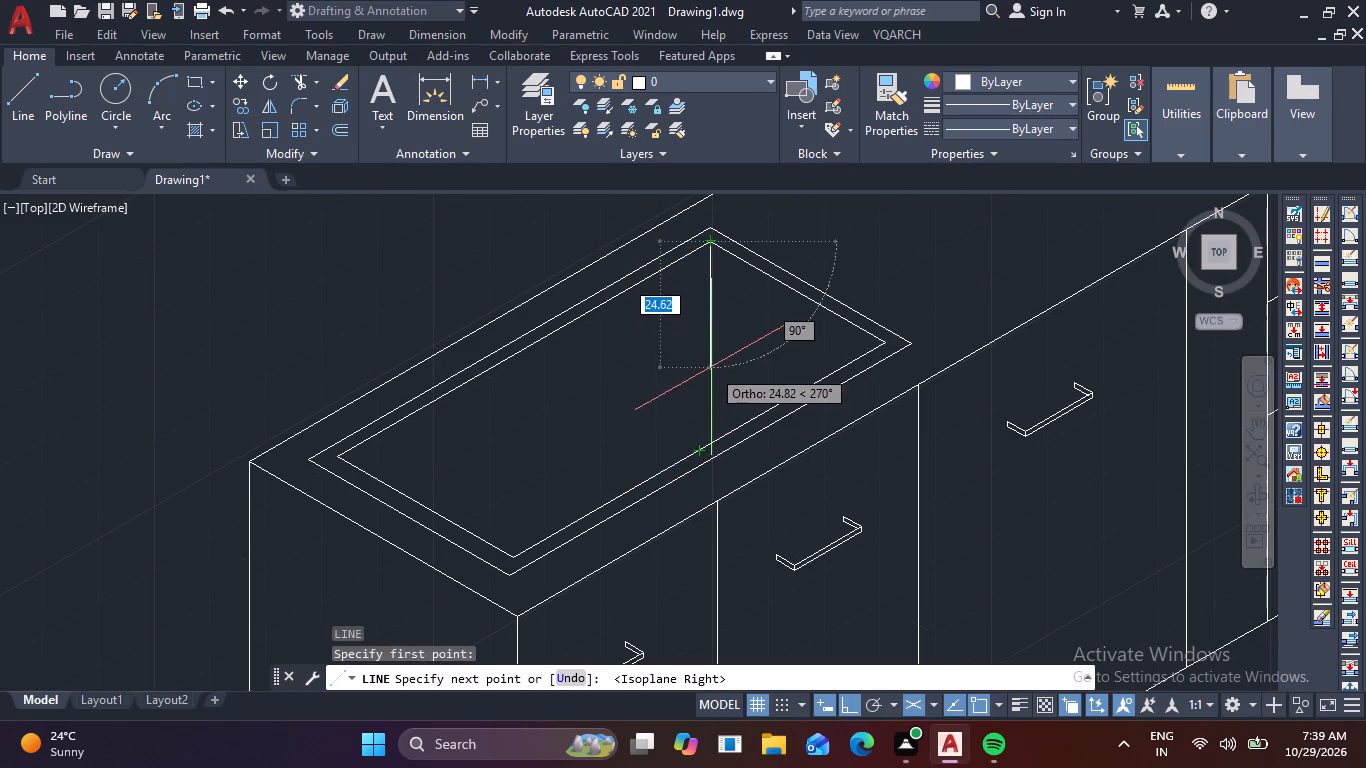
left_click(711, 362)
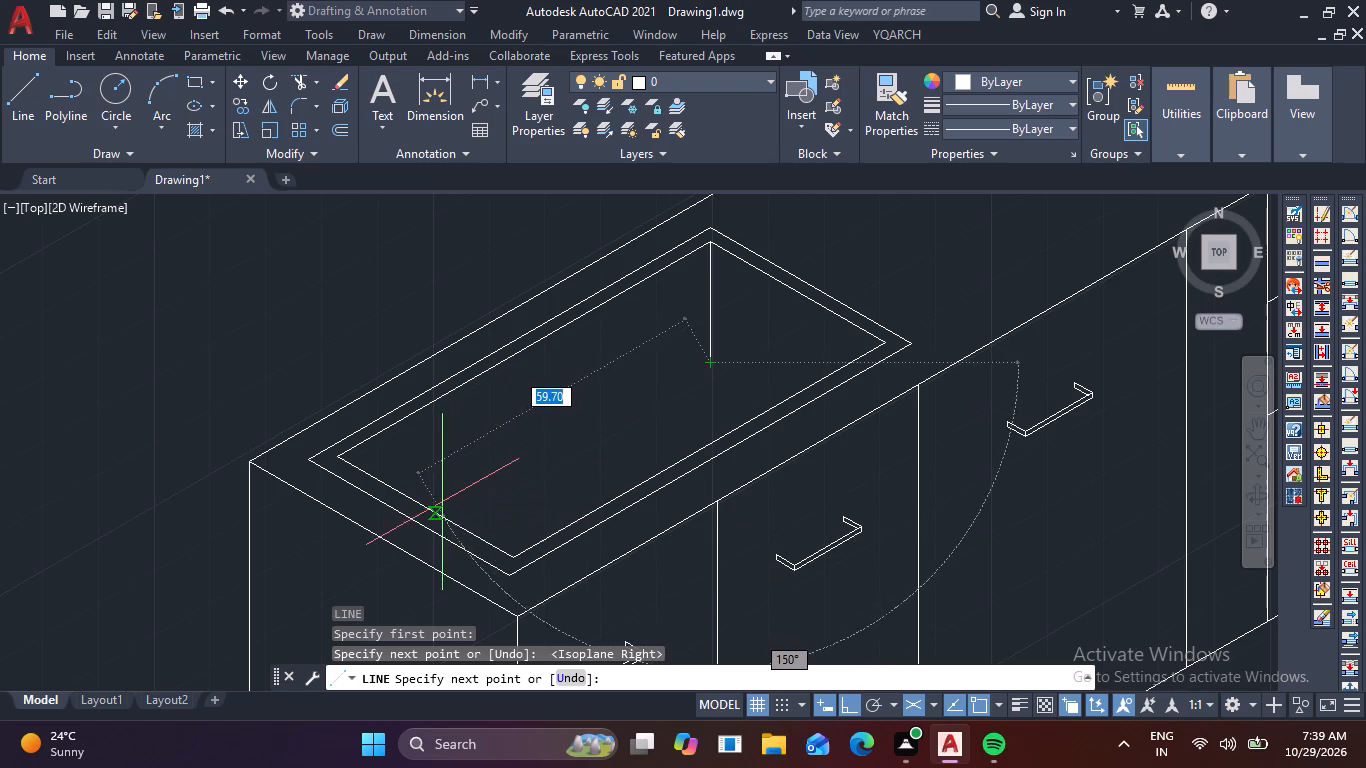
scroll(423, 527, "up", 2)
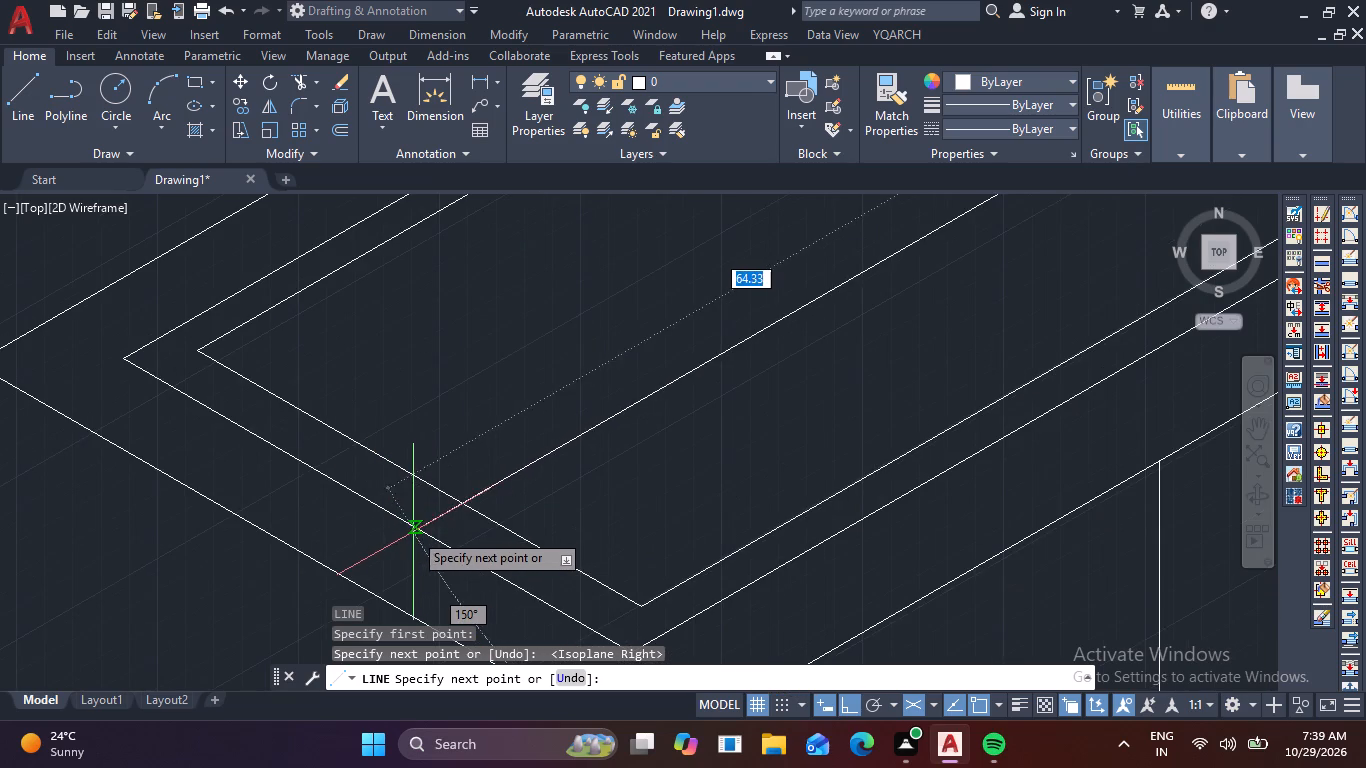
scroll(424, 523, "up", 2)
left_click(445, 508)
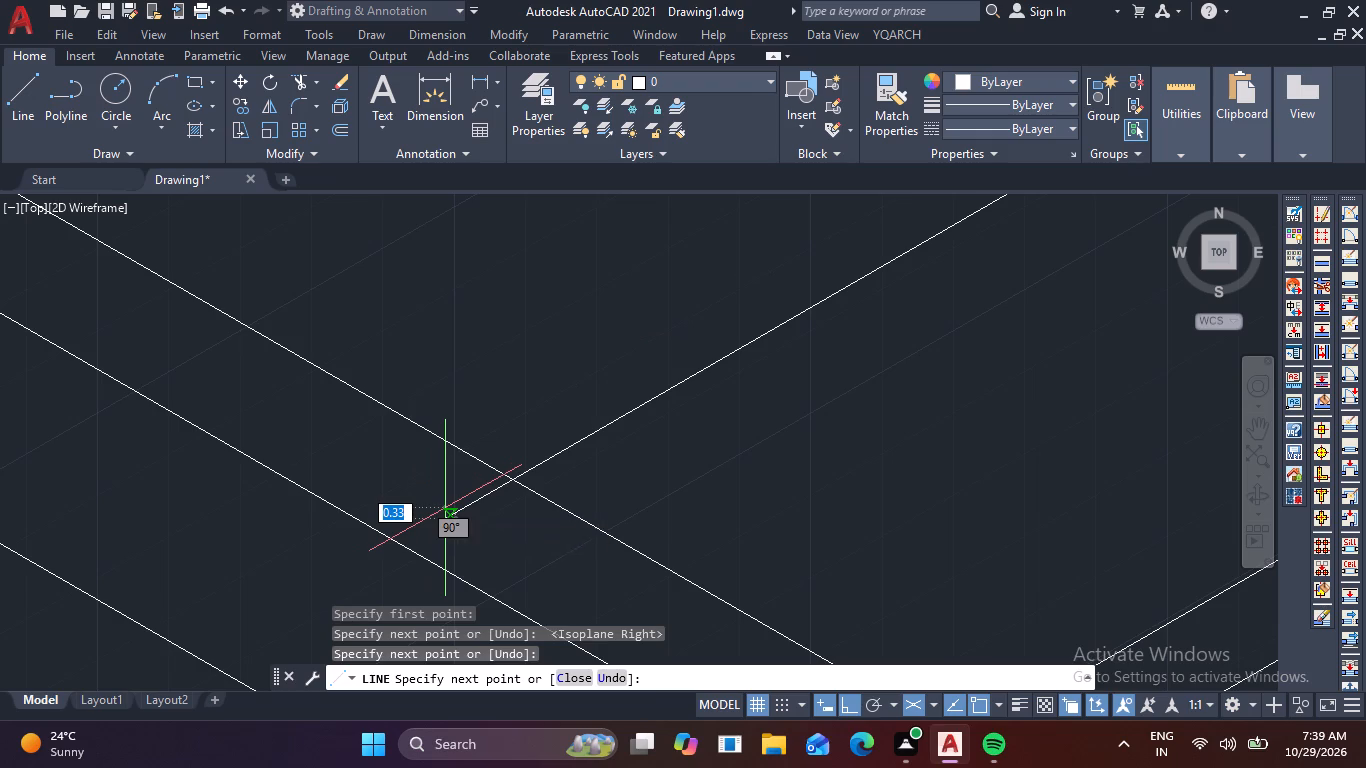
key("Escape")
Trim the part of the basin floor line that overhangs the near-end inner rim.
key("t")
key("r")
key("space")
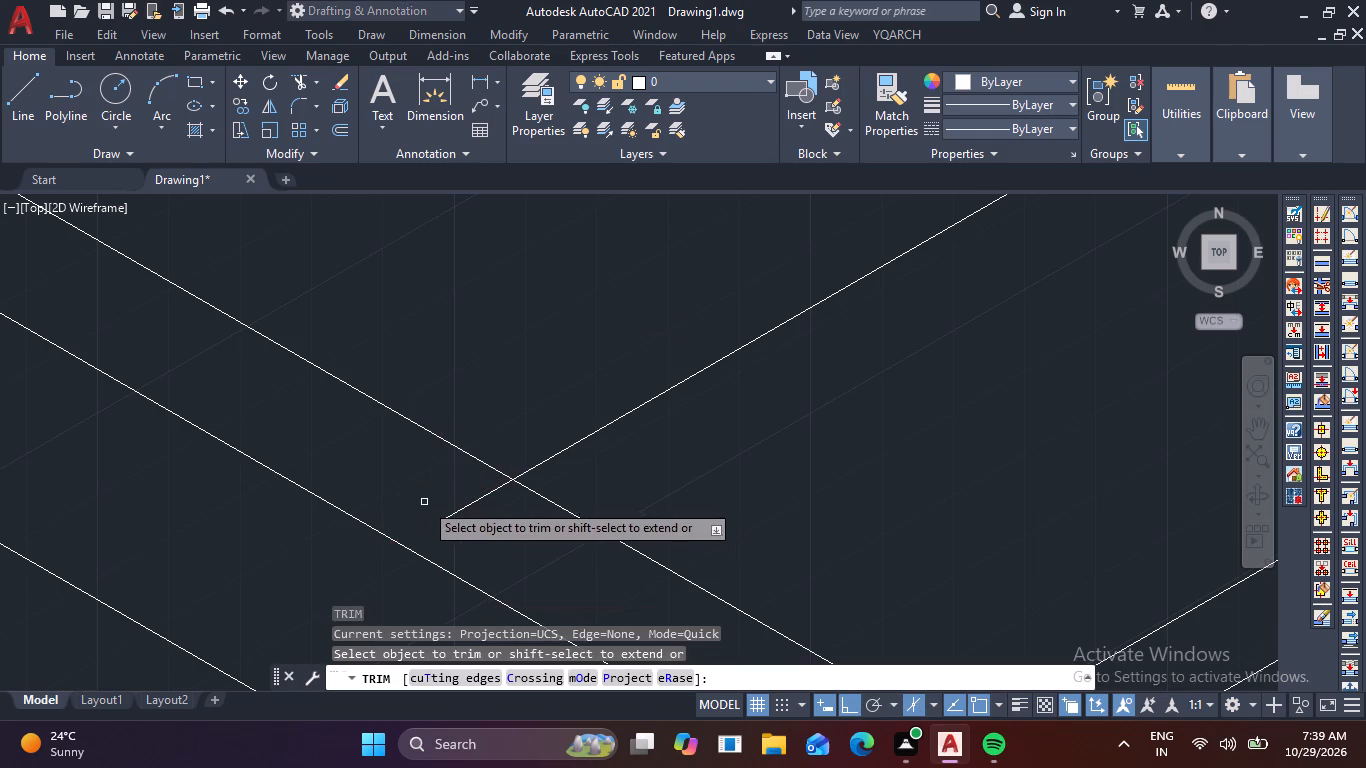
left_click_drag(416, 493, 493, 545)
key("Escape")
Draw a line from the basin's bottom back corner along 330° past the front inner rim.
scroll(496, 539, "down", 3)
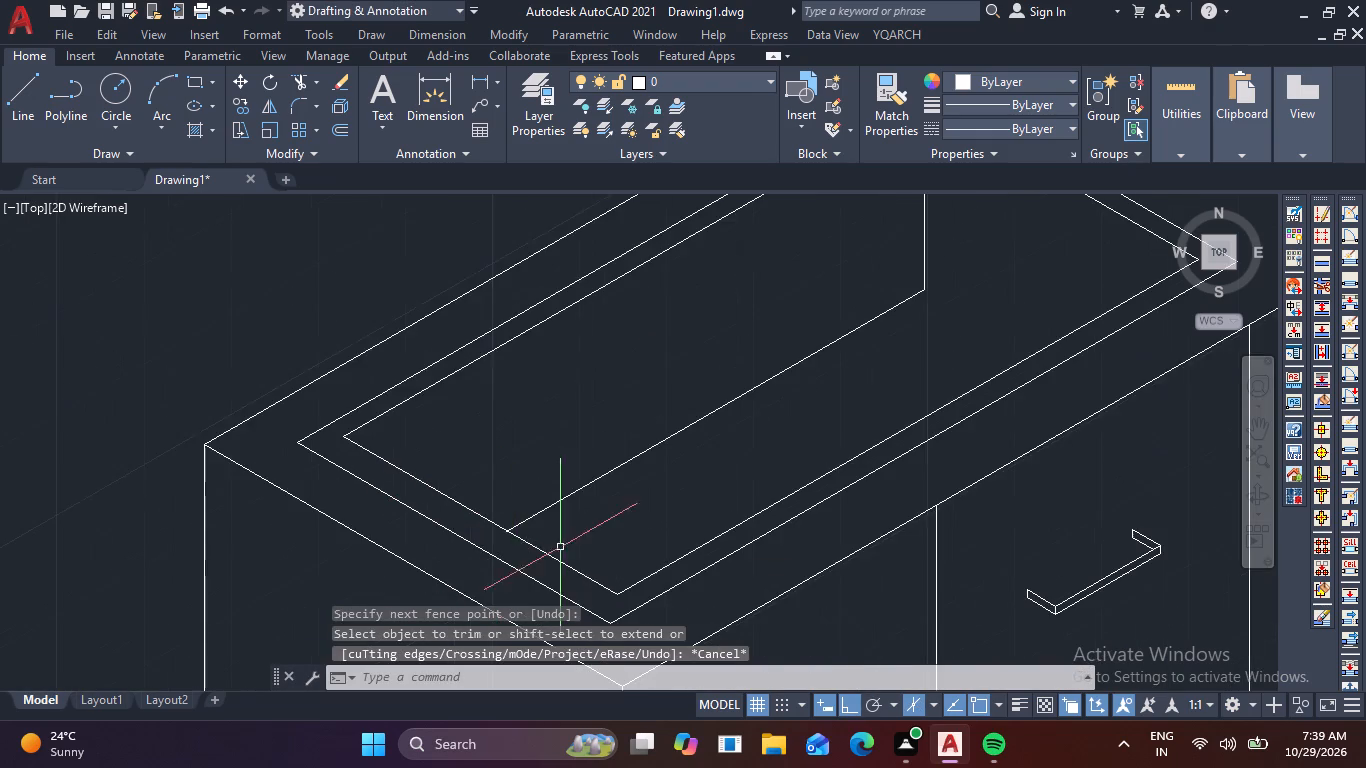
scroll(586, 530, "down", 2)
scroll(740, 425, "up", 3)
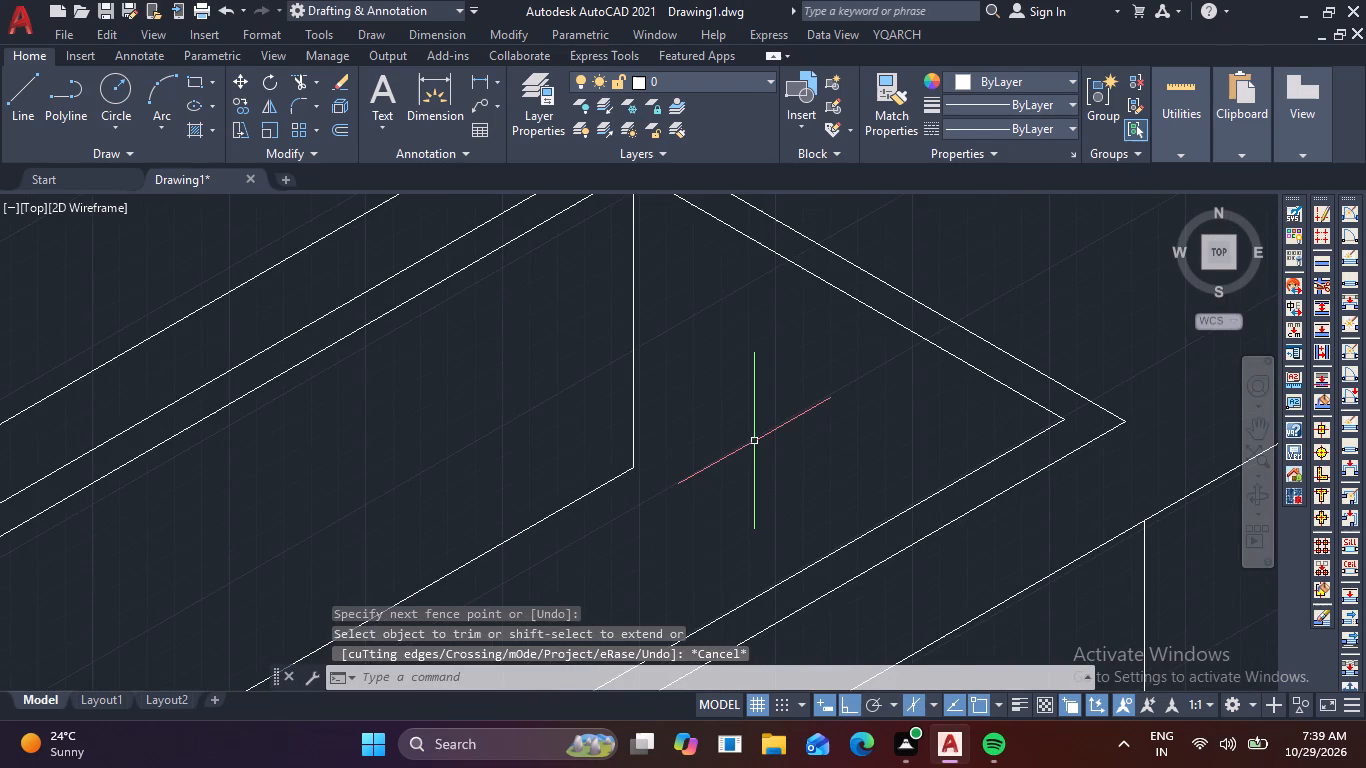
key("l")
key("space")
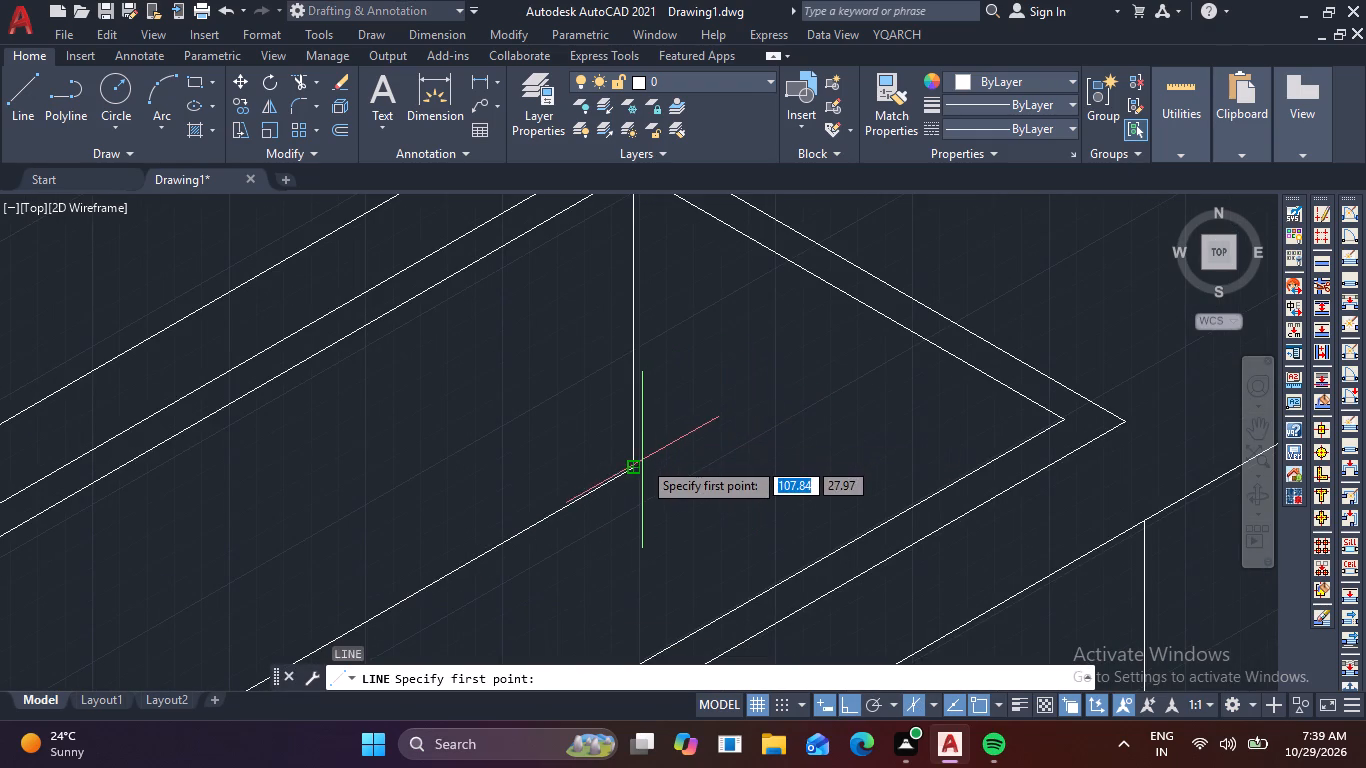
left_click(629, 466)
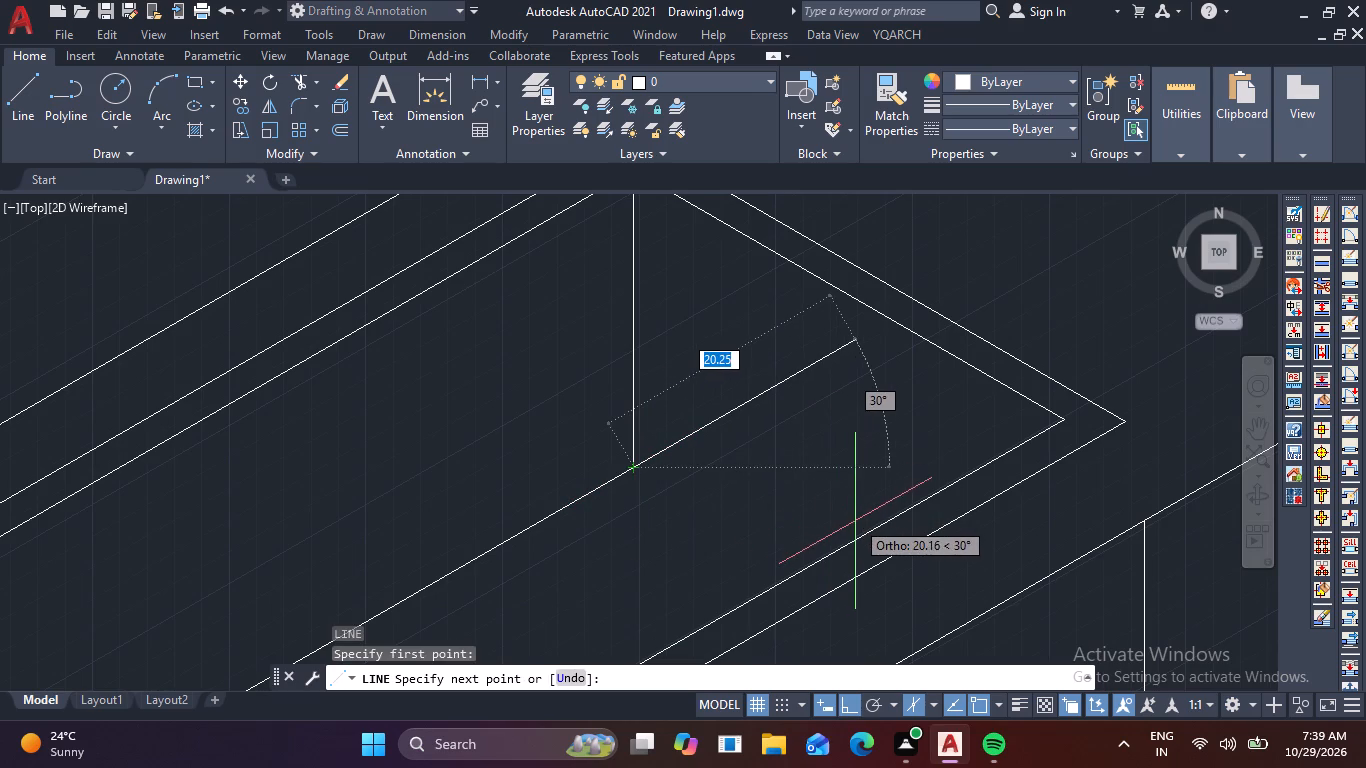
key("F5")
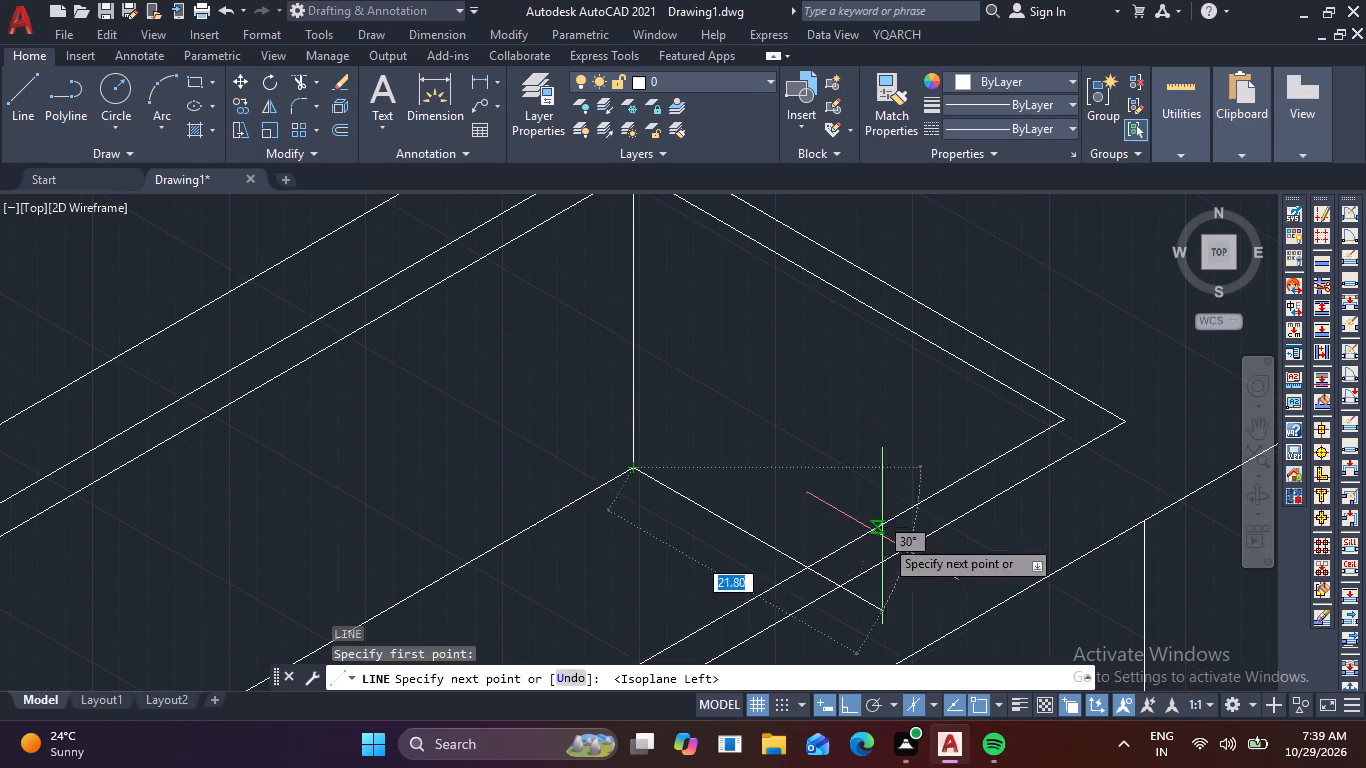
scroll(839, 577, "up", 4)
left_click(742, 601)
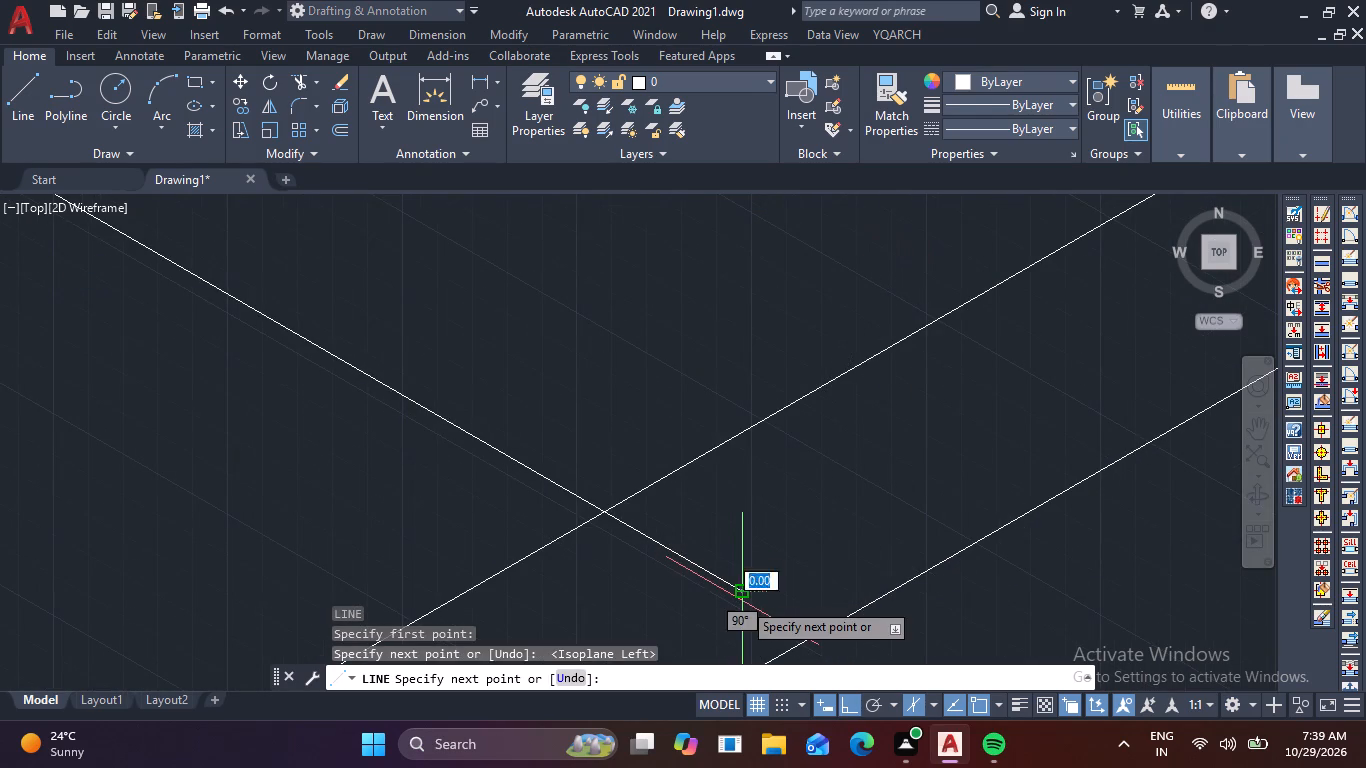
key("Escape")
Trim the part of the short basin floor line that overhangs the front inner rim.
key("t")
key("r")
key("space")
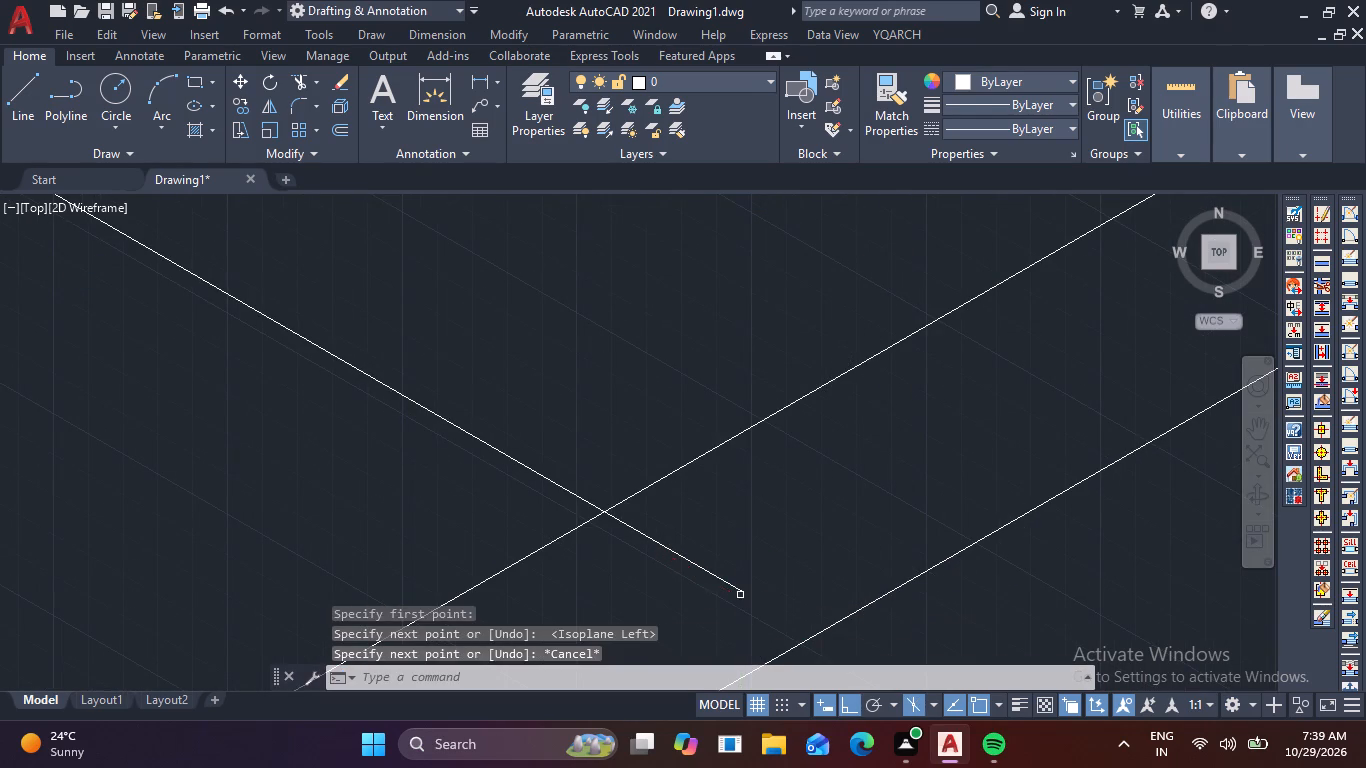
left_click_drag(754, 544, 652, 623)
key("Escape")
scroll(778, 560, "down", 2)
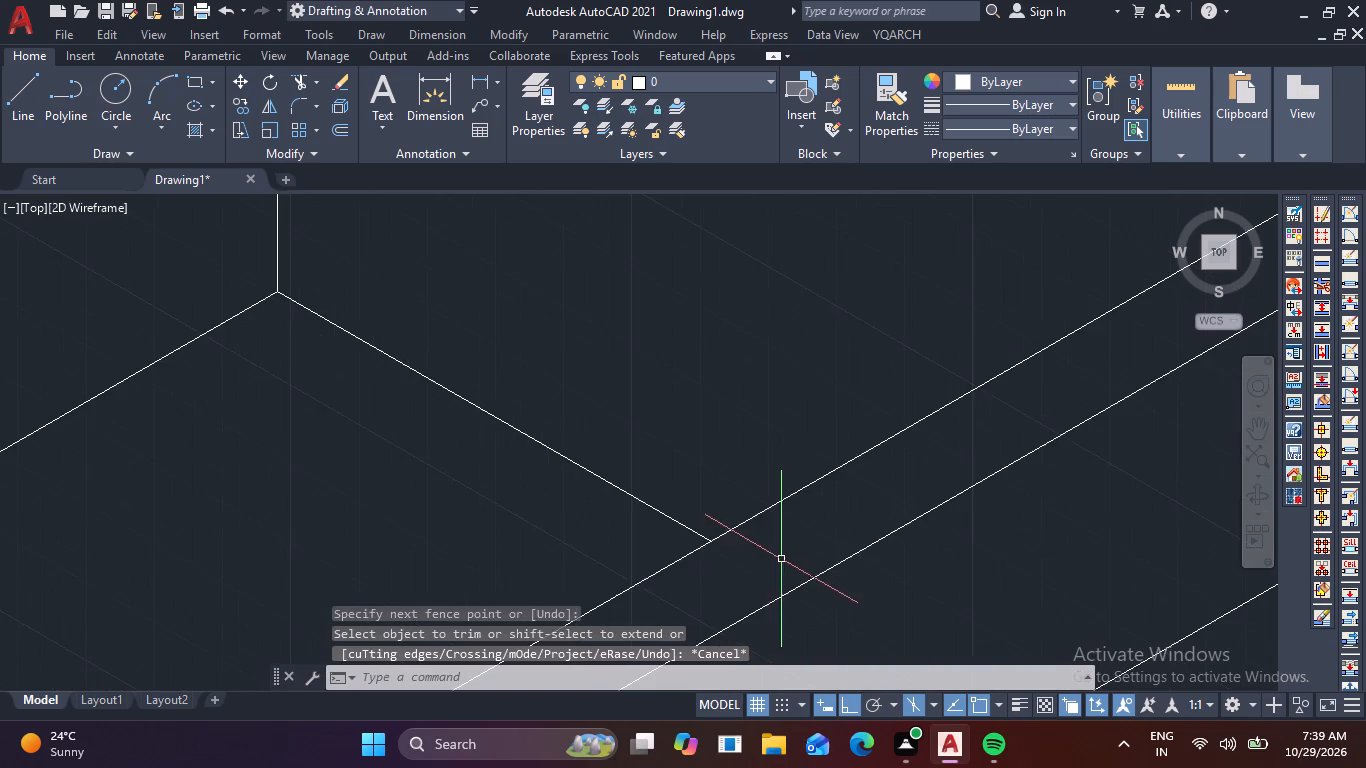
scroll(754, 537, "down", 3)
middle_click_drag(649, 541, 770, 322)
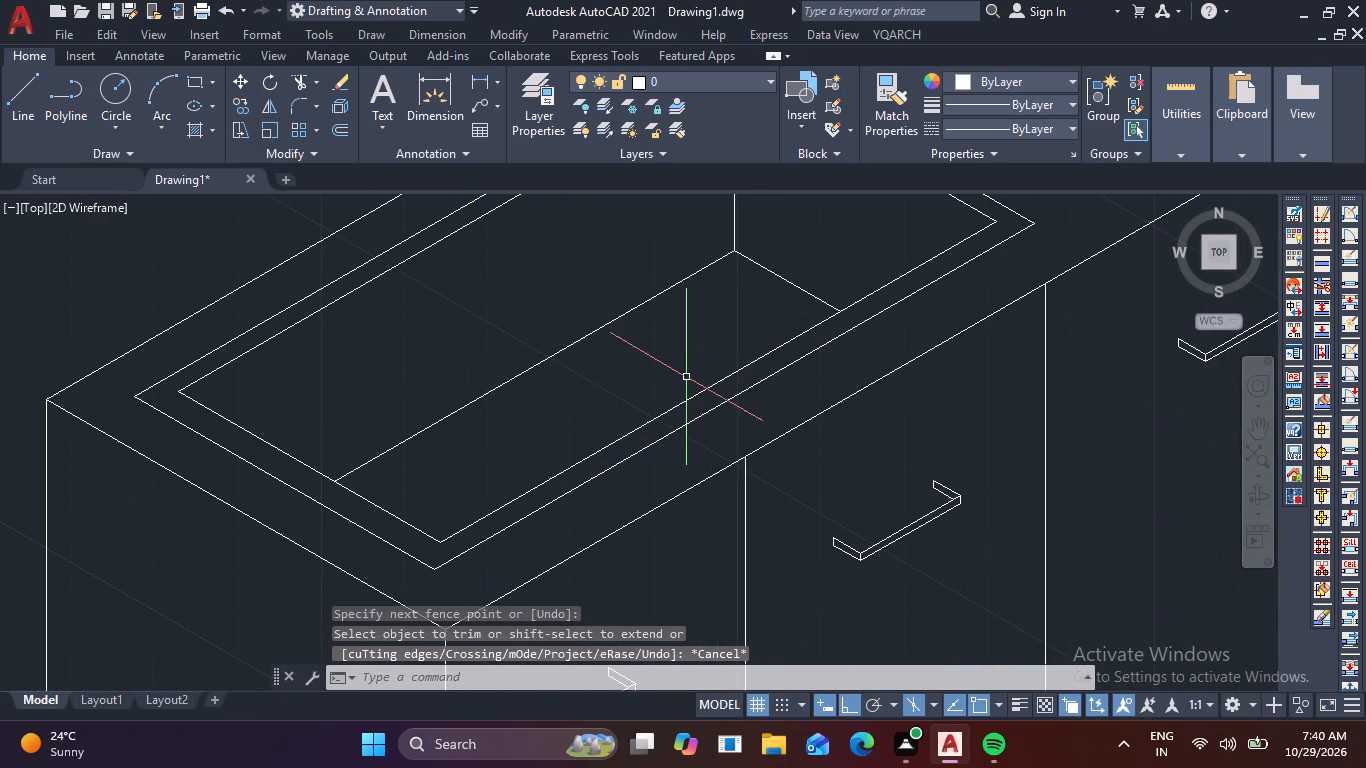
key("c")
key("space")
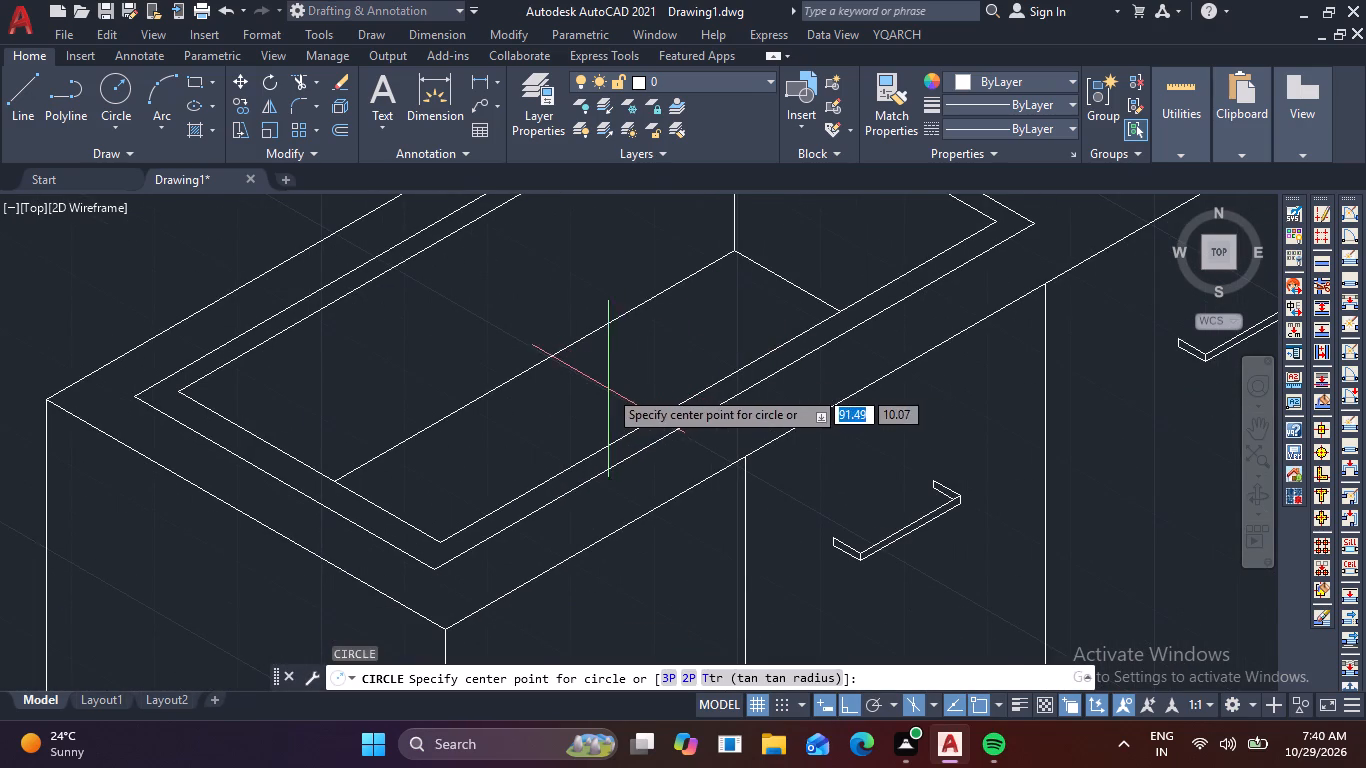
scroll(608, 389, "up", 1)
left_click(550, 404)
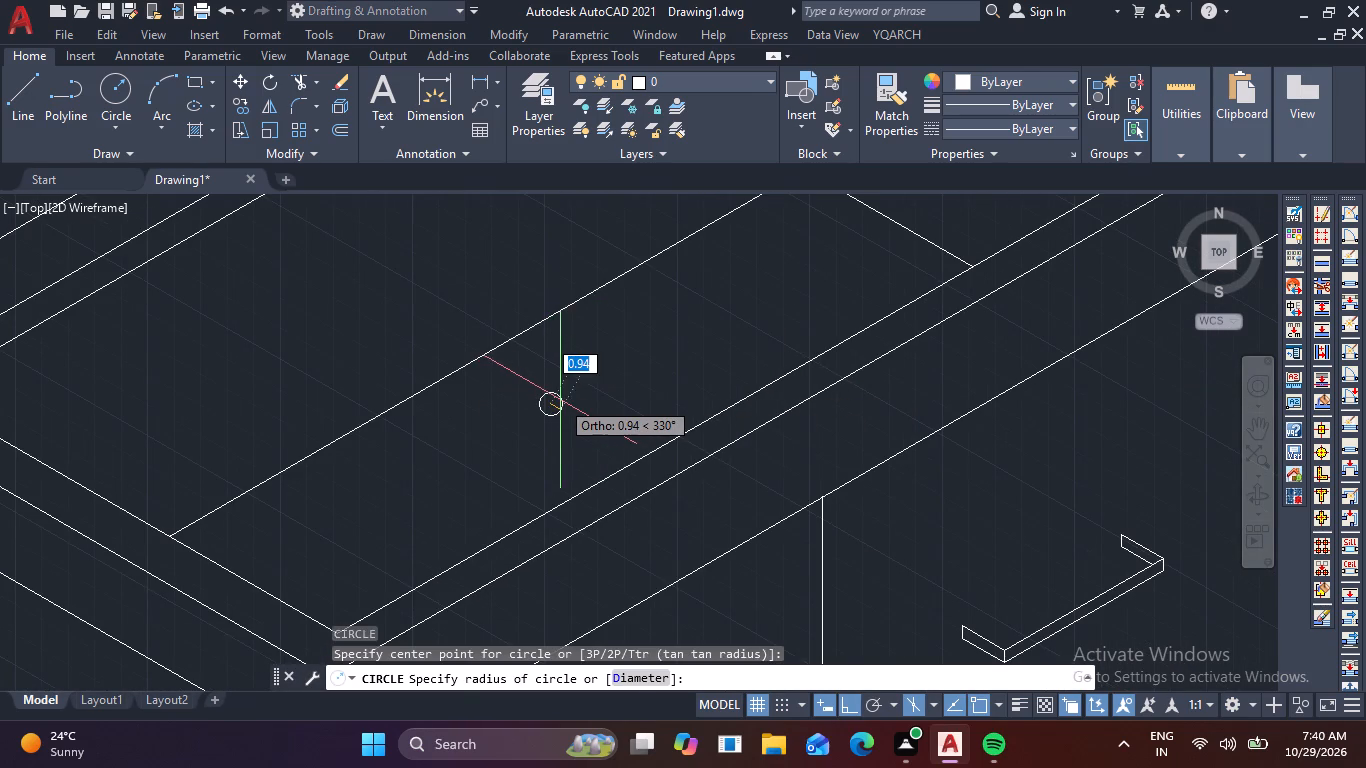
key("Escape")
Draw a drain hole on the basin floor as an isocircle in the top isoplane, radius about 2.7.
key("e")
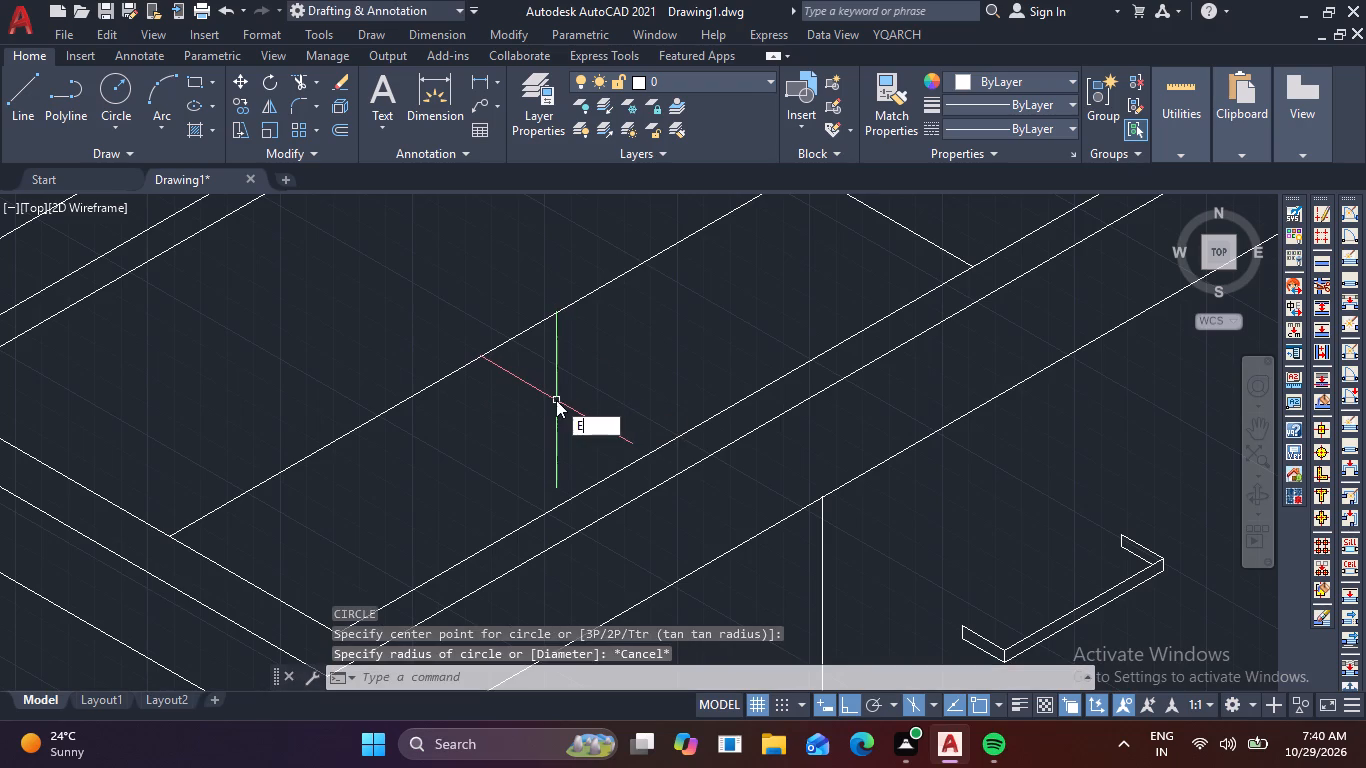
key("l")
key("space")
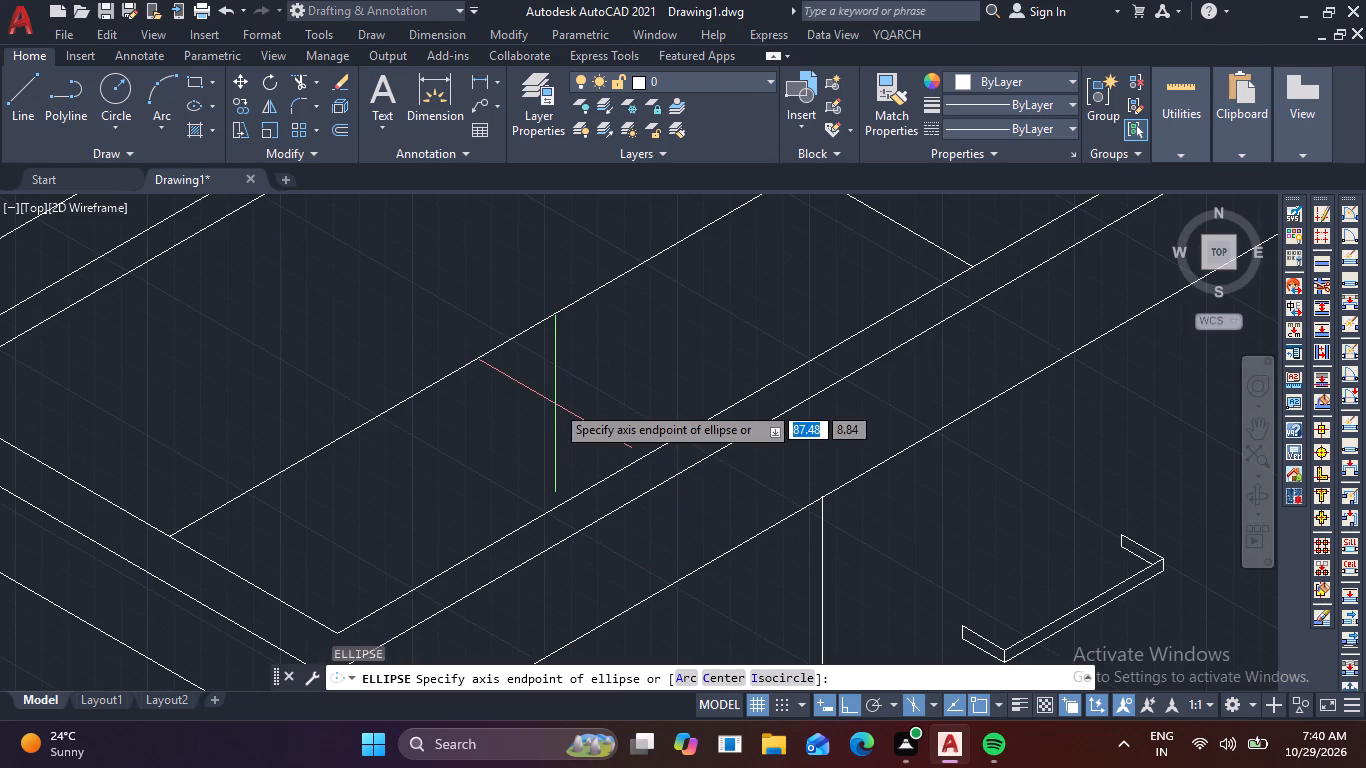
left_click(782, 677)
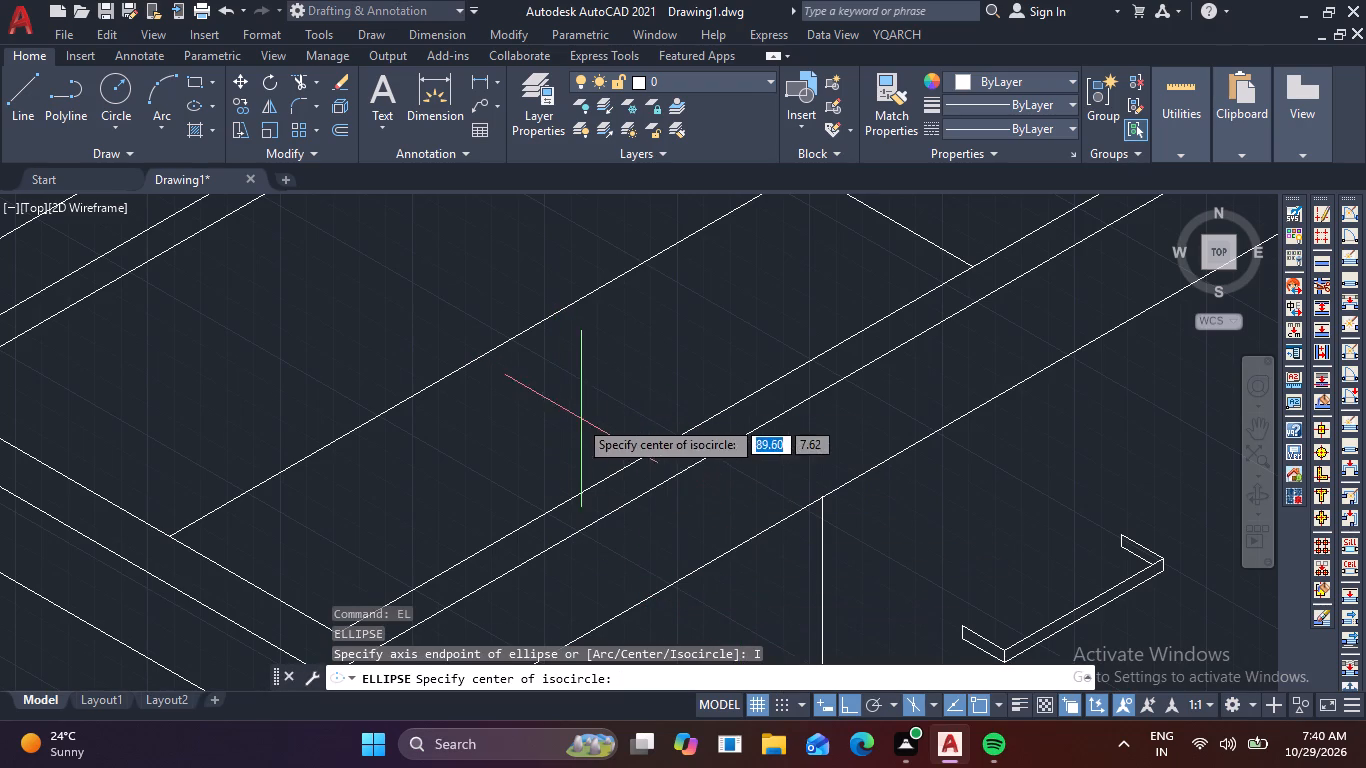
left_click(511, 415)
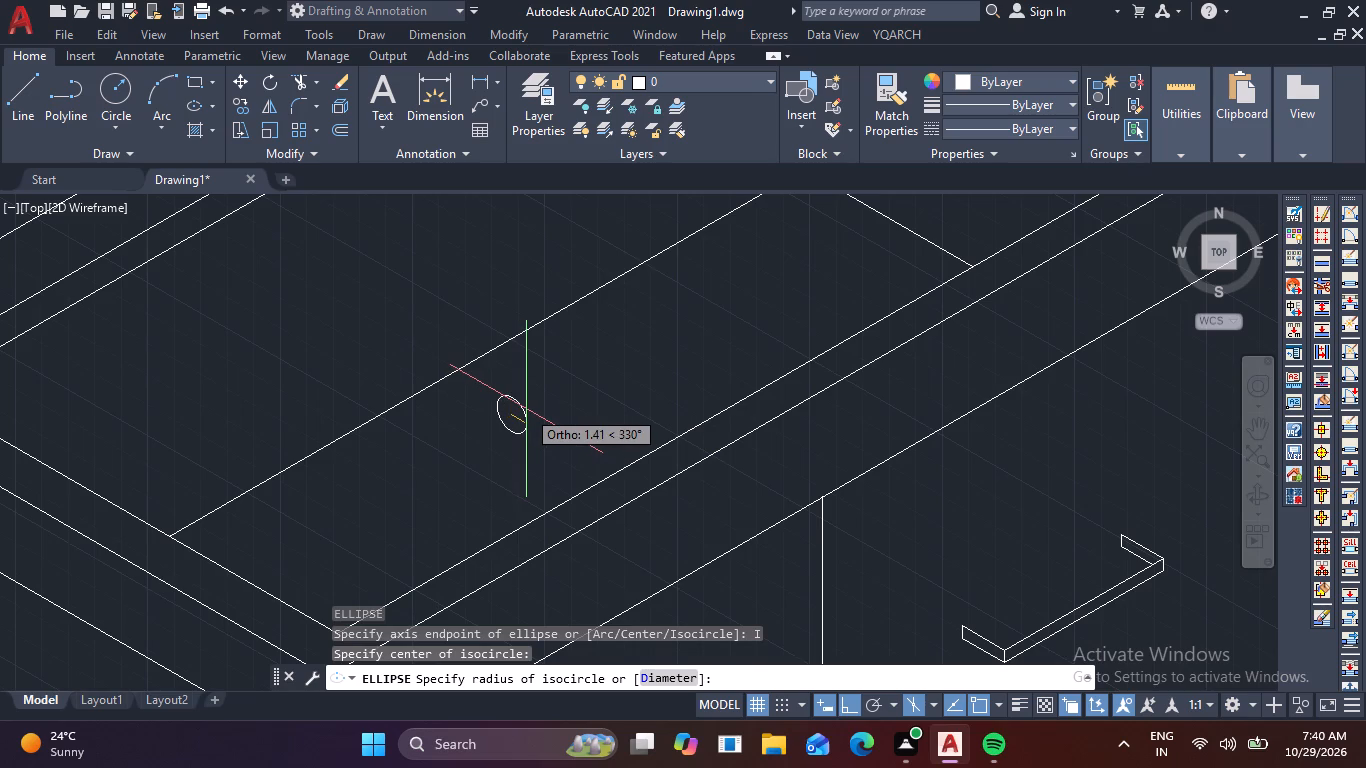
key("F5")
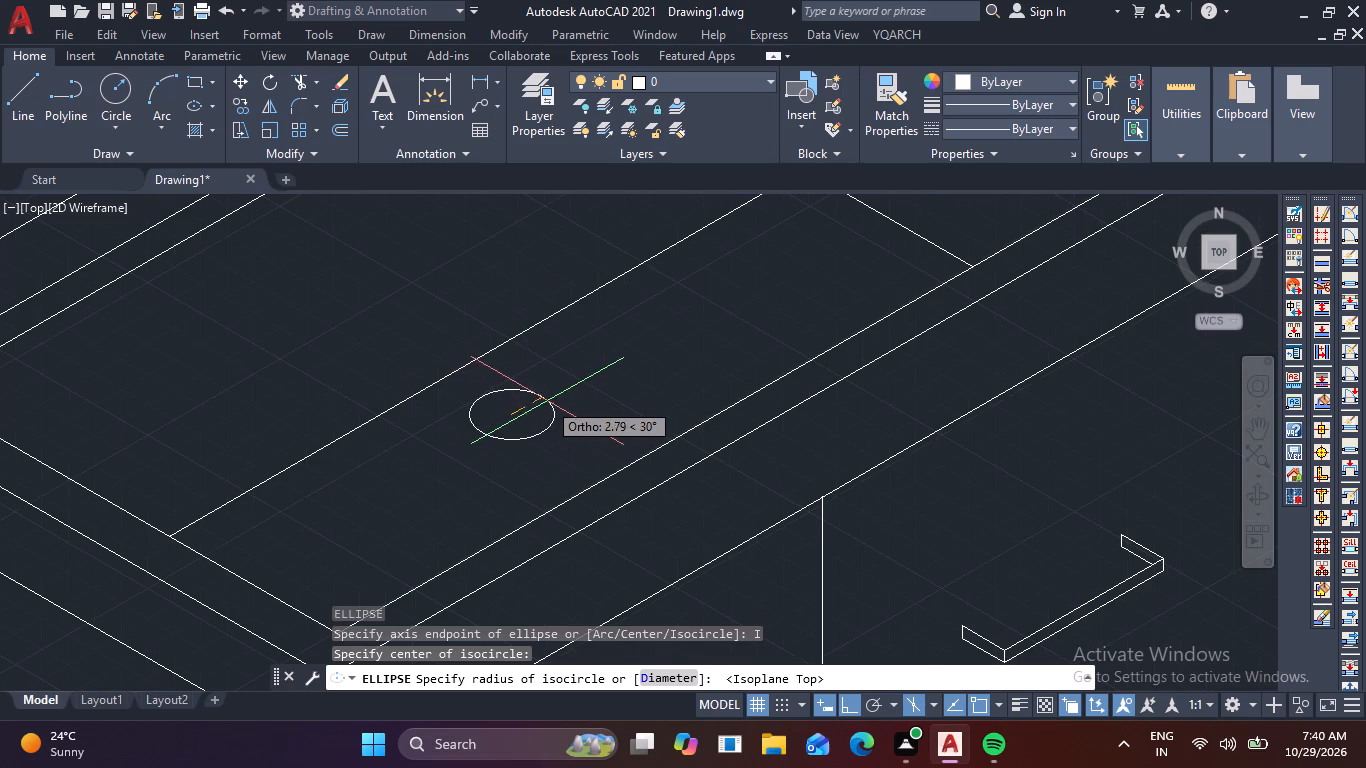
left_click(543, 401)
Draw a line across the countertop's far end from the top of the last front's vertical edge, along 150° past the back edge.
scroll(579, 465, "down", 1)
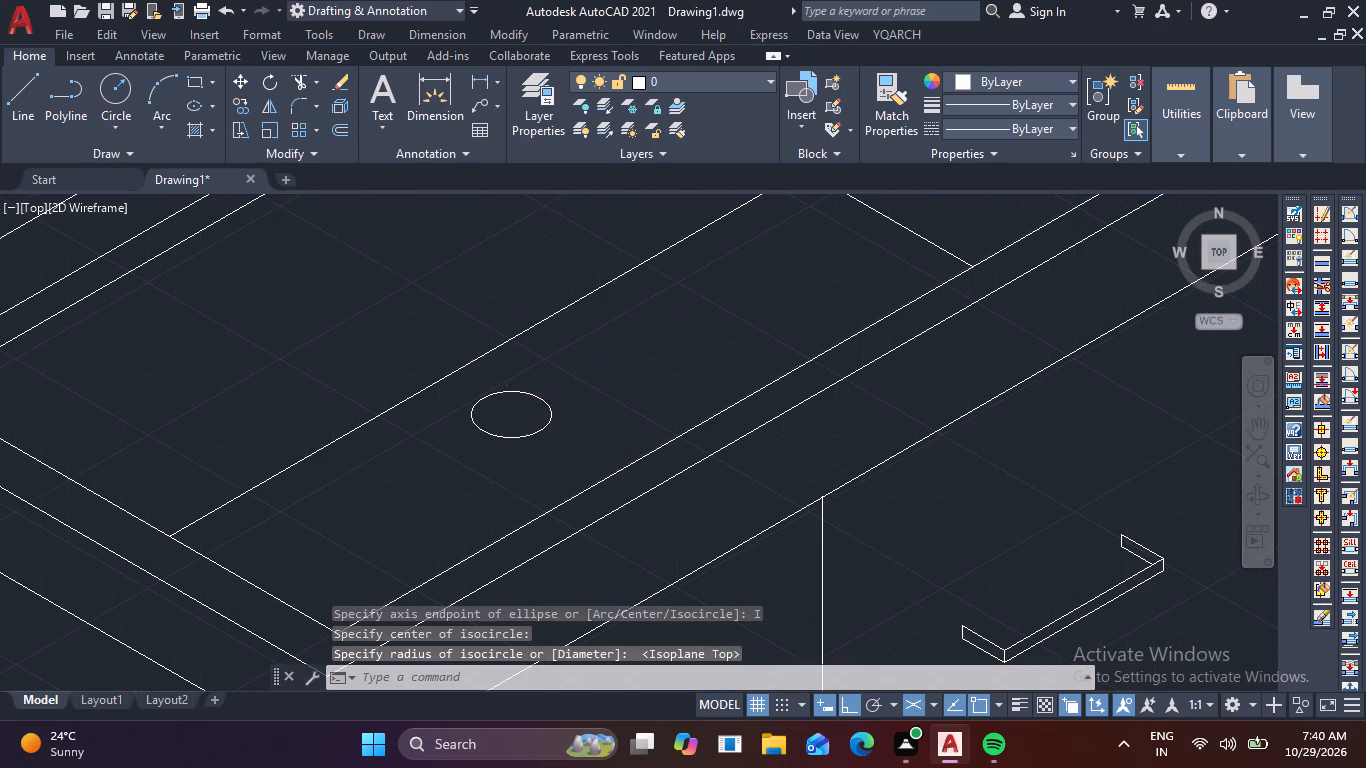
scroll(580, 466, "down", 4)
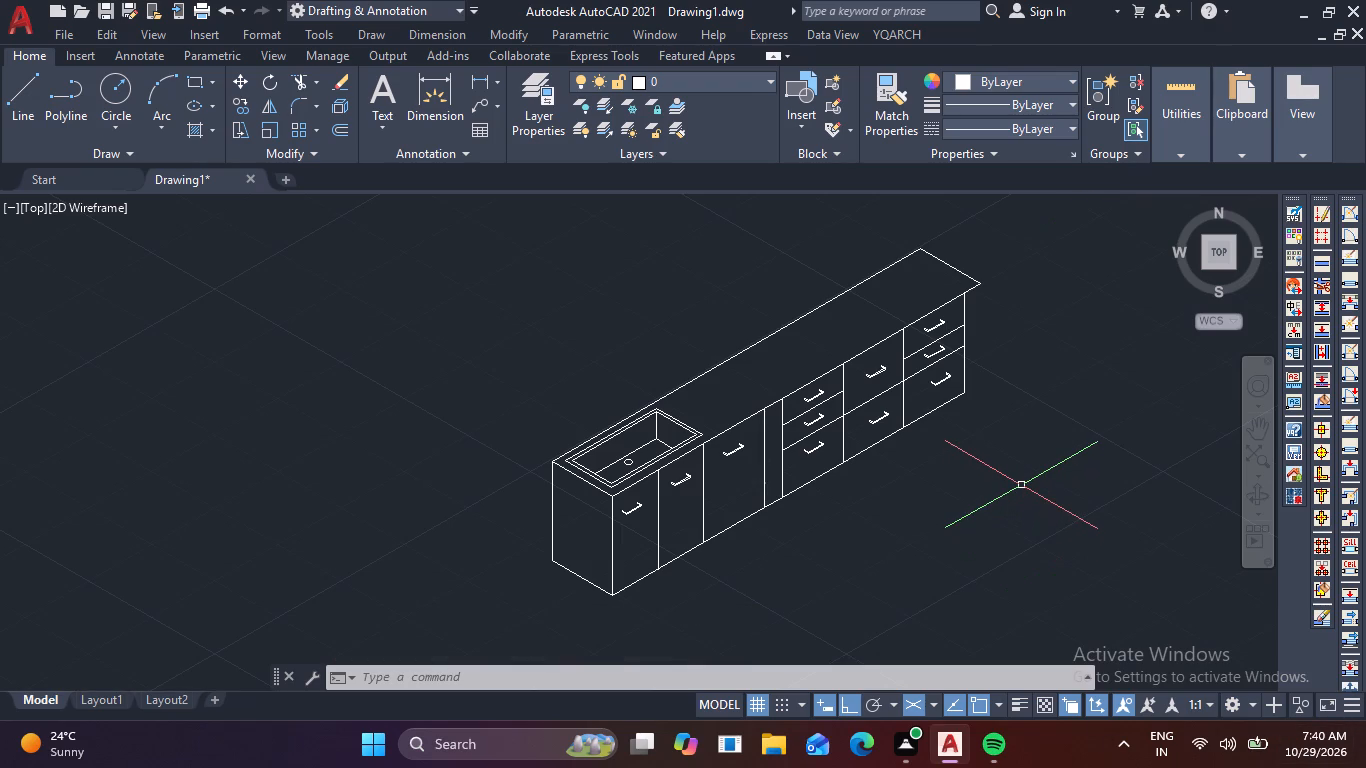
scroll(964, 448, "down", 1)
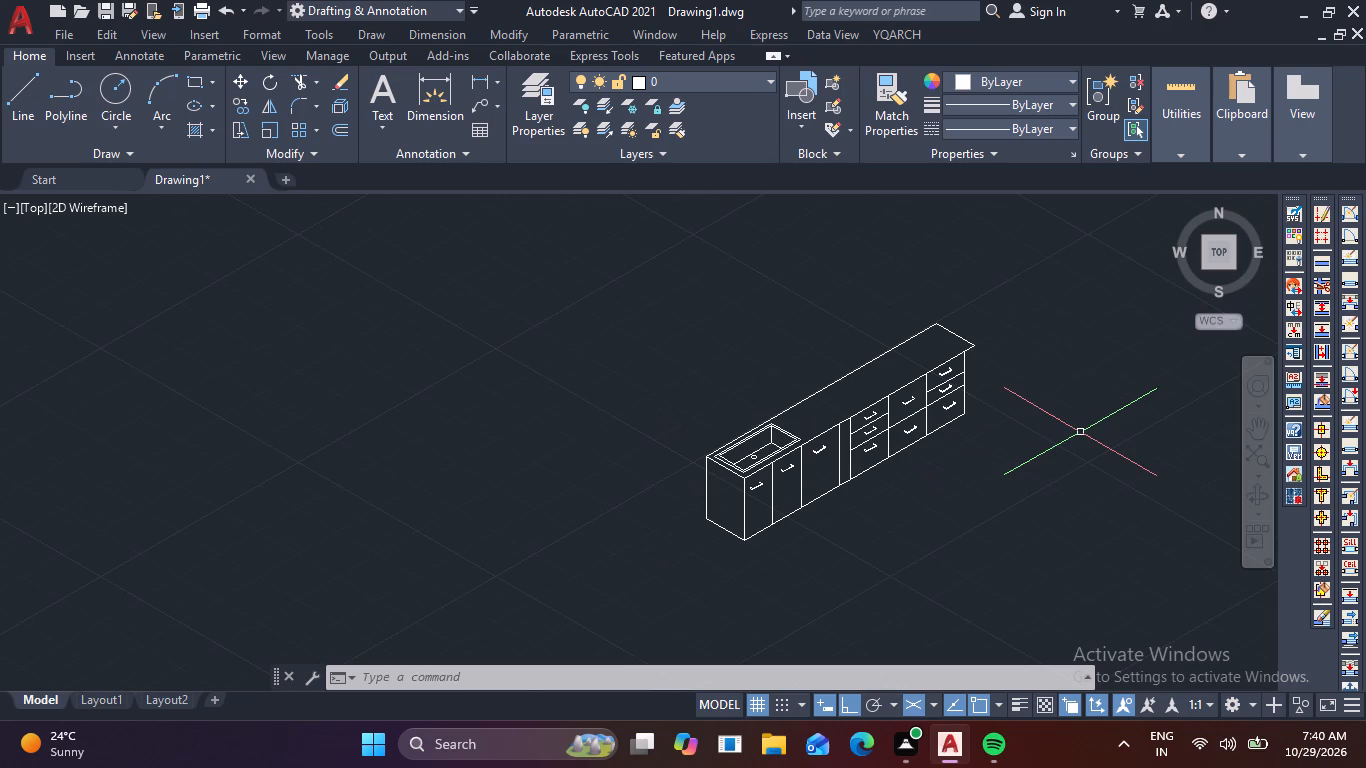
scroll(950, 431, "up", 2)
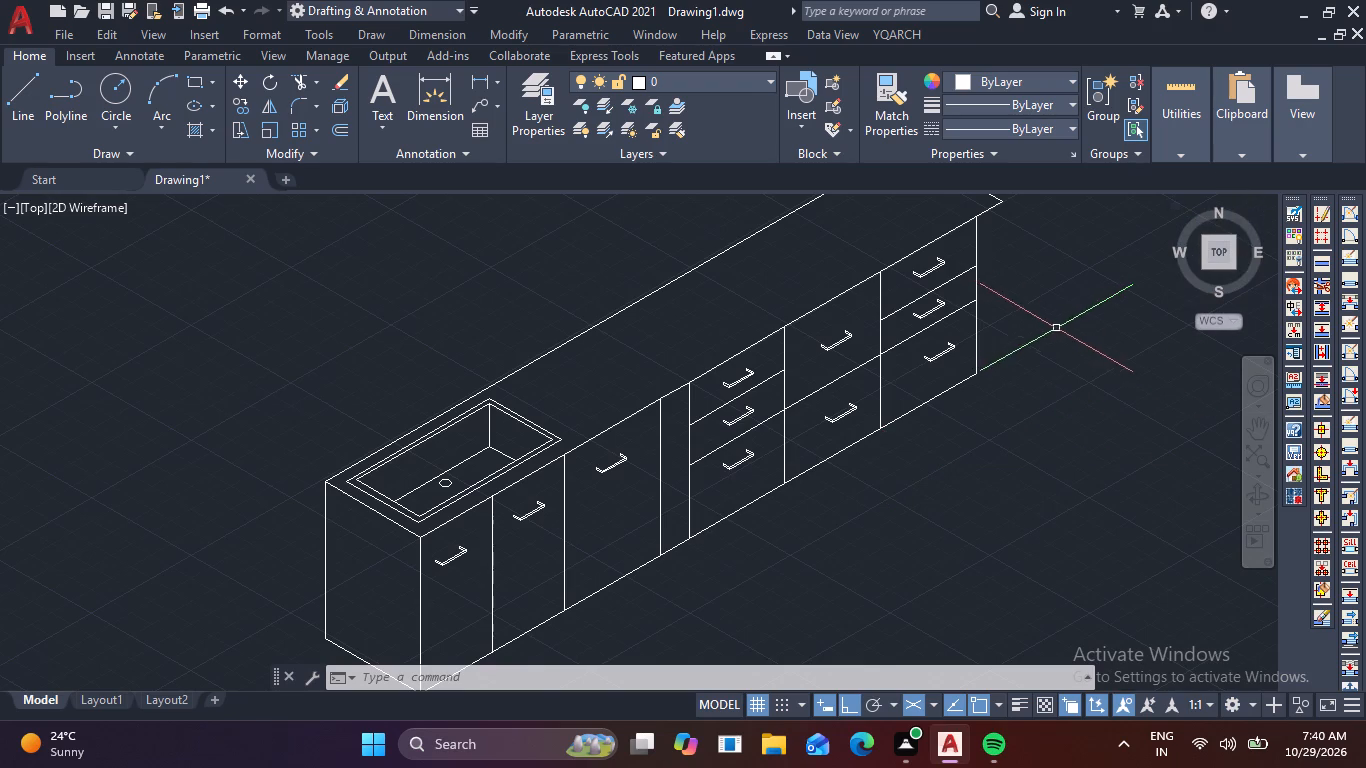
middle_click_drag(985, 458, 885, 633)
scroll(921, 571, "down", 1)
scroll(877, 451, "up", 4)
middle_click_drag(998, 438, 1021, 323)
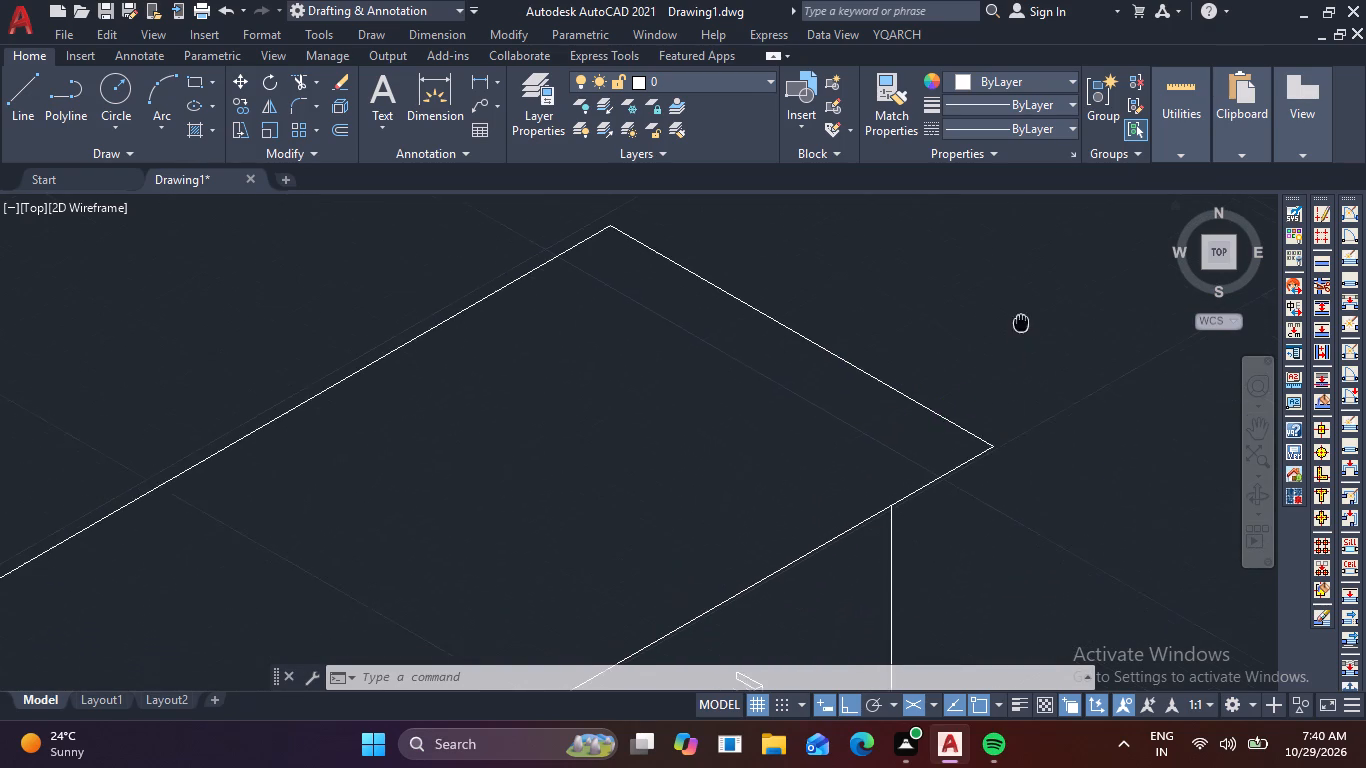
middle_click_drag(1021, 323, 1022, 321)
type("L")
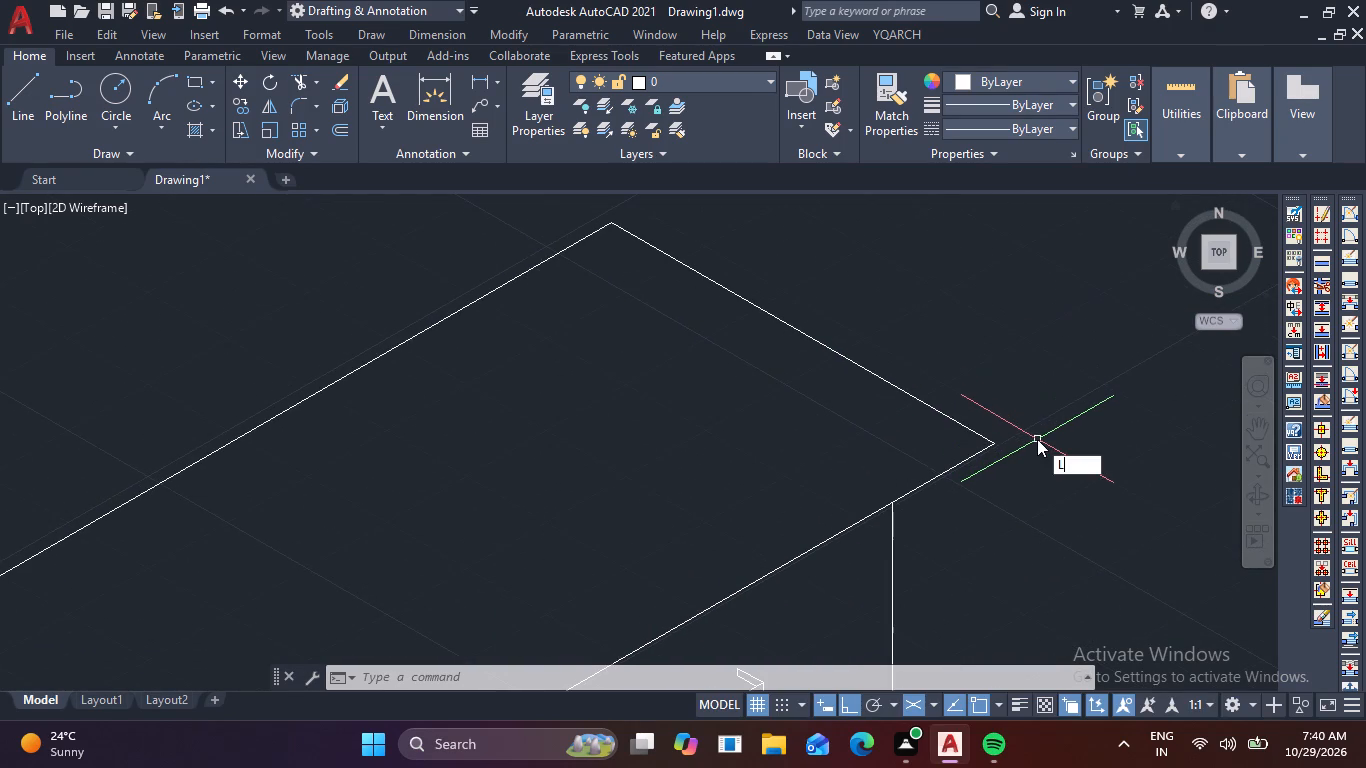
key("space")
left_click(896, 497)
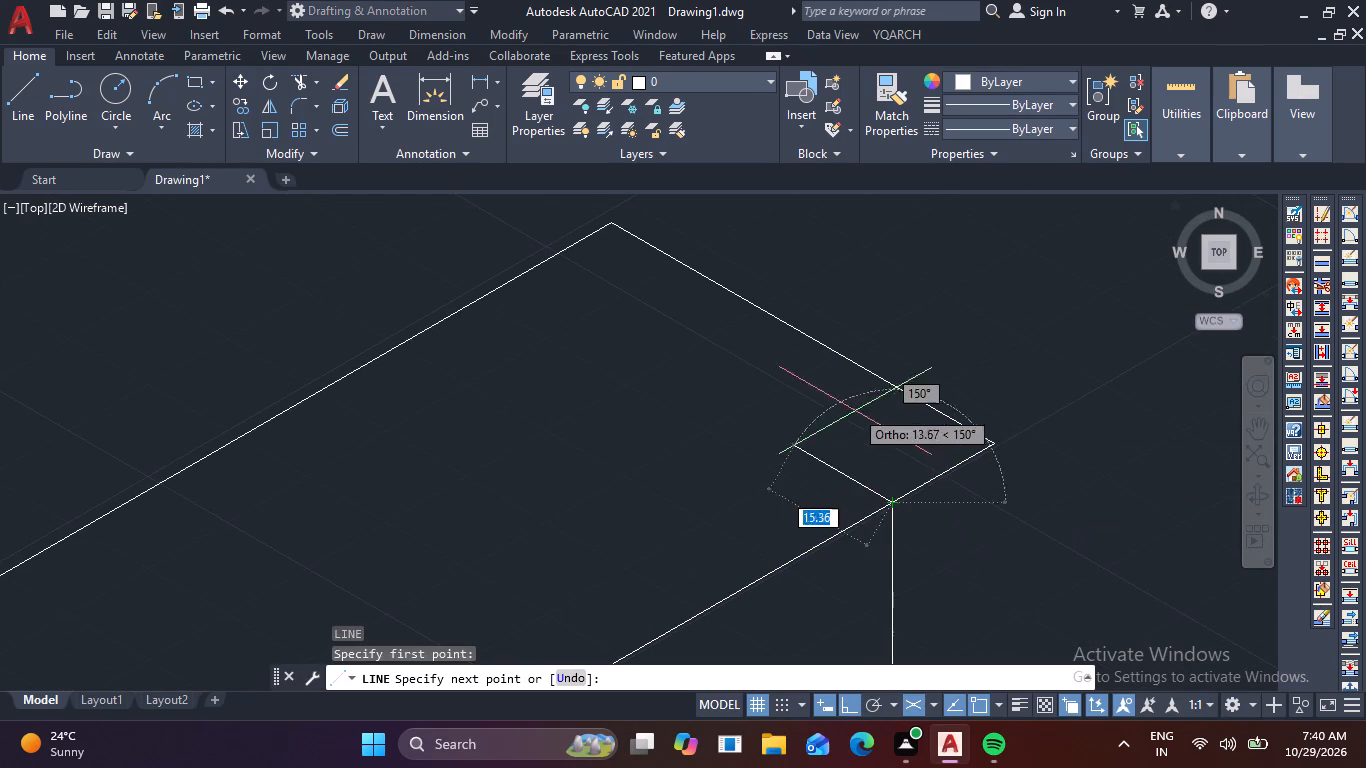
left_click(418, 238)
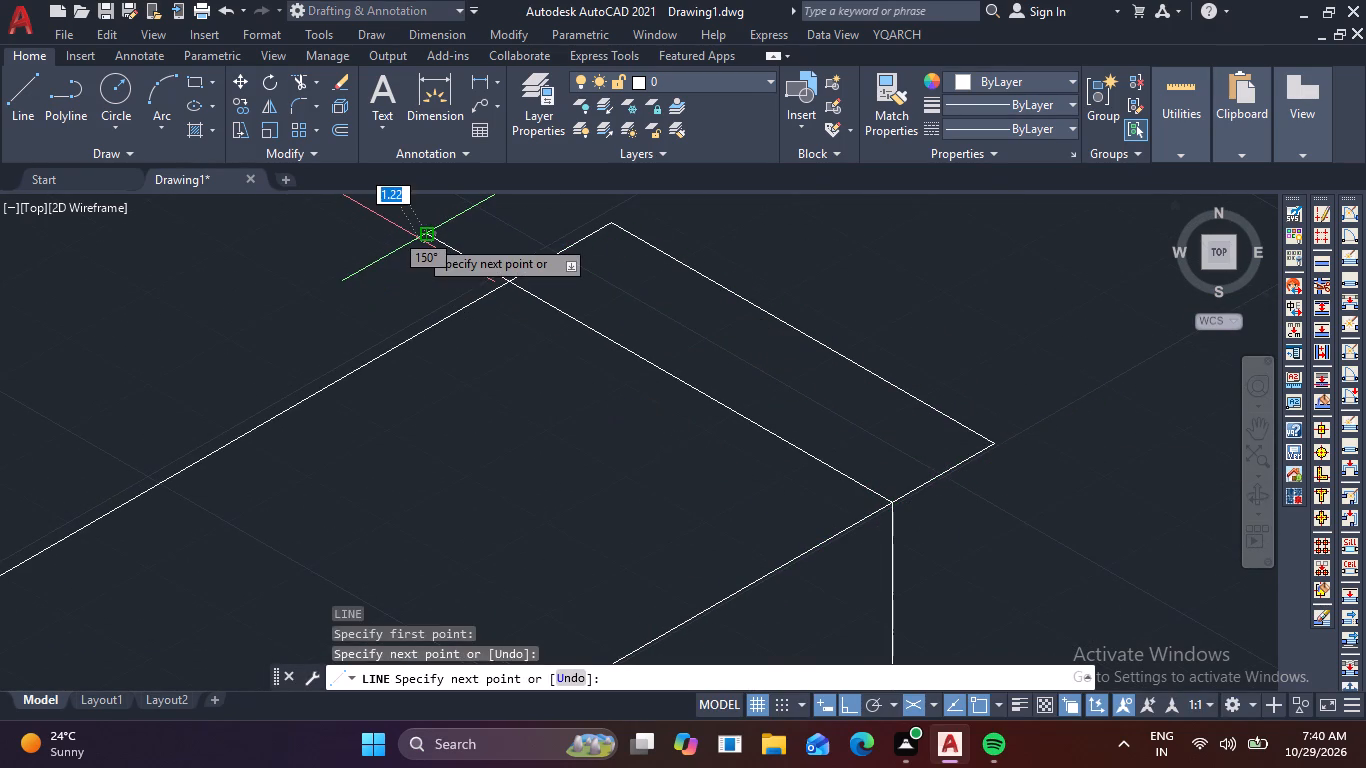
key("Escape")
Trim the new line's overhang past the back edge and the countertop outline that extends beyond the new line.
key("t")
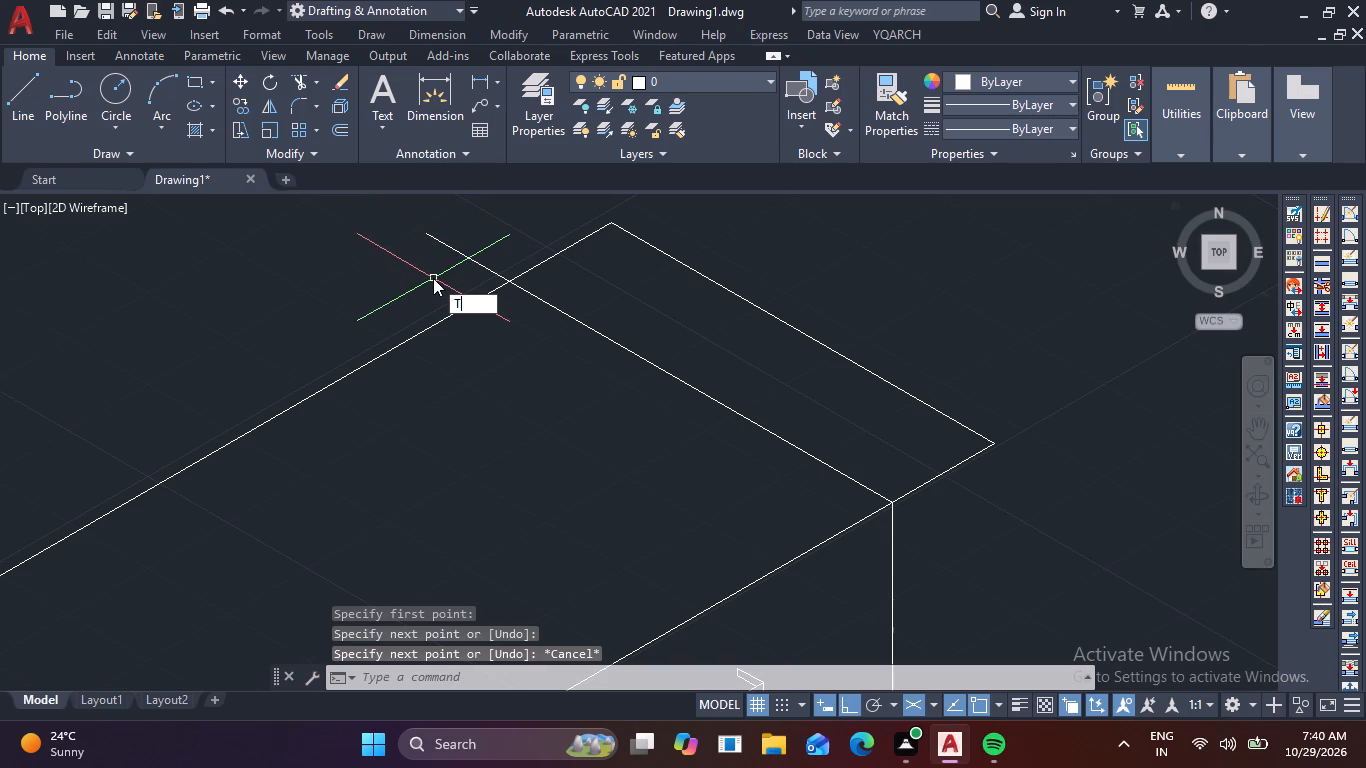
key("r")
key("space")
left_click_drag(525, 238, 444, 283)
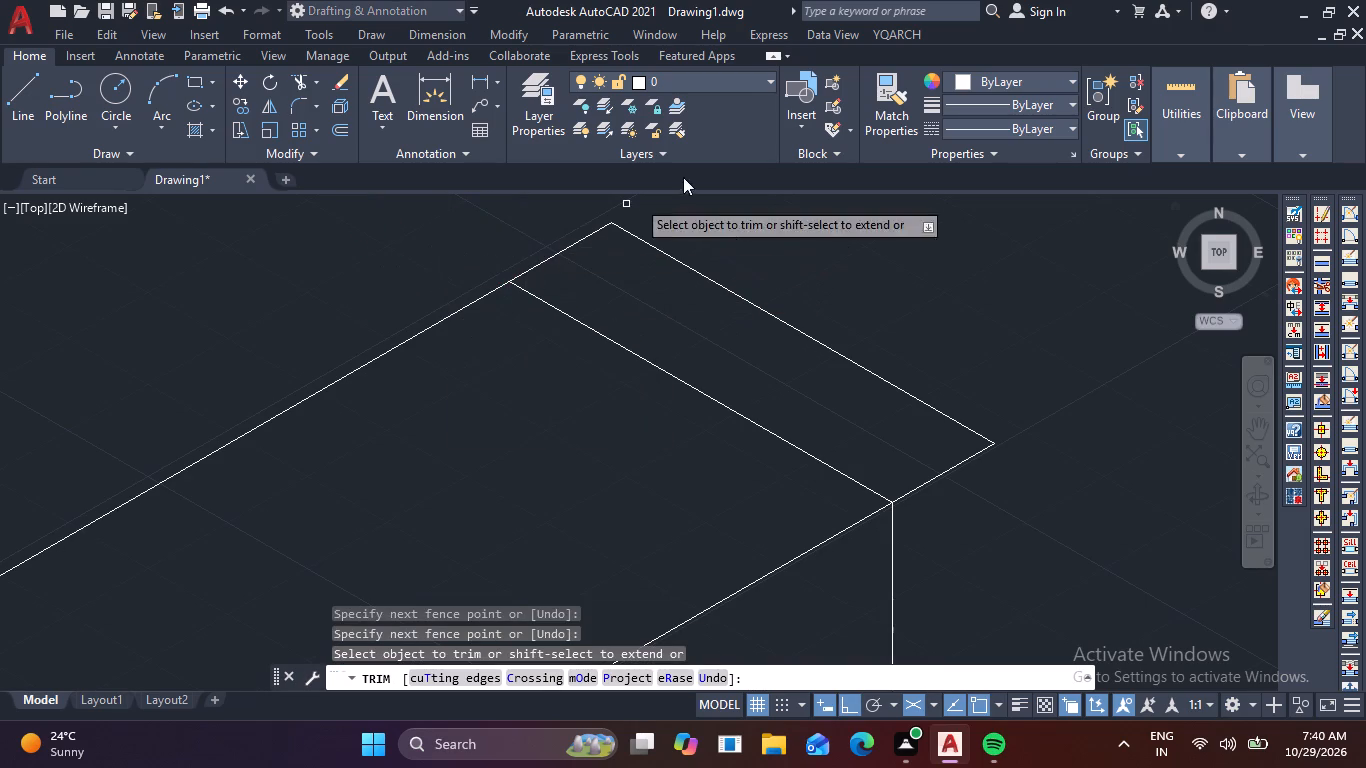
left_click_drag(555, 226, 593, 276)
left_click_drag(868, 418, 965, 501)
left_click_drag(926, 451, 1005, 389)
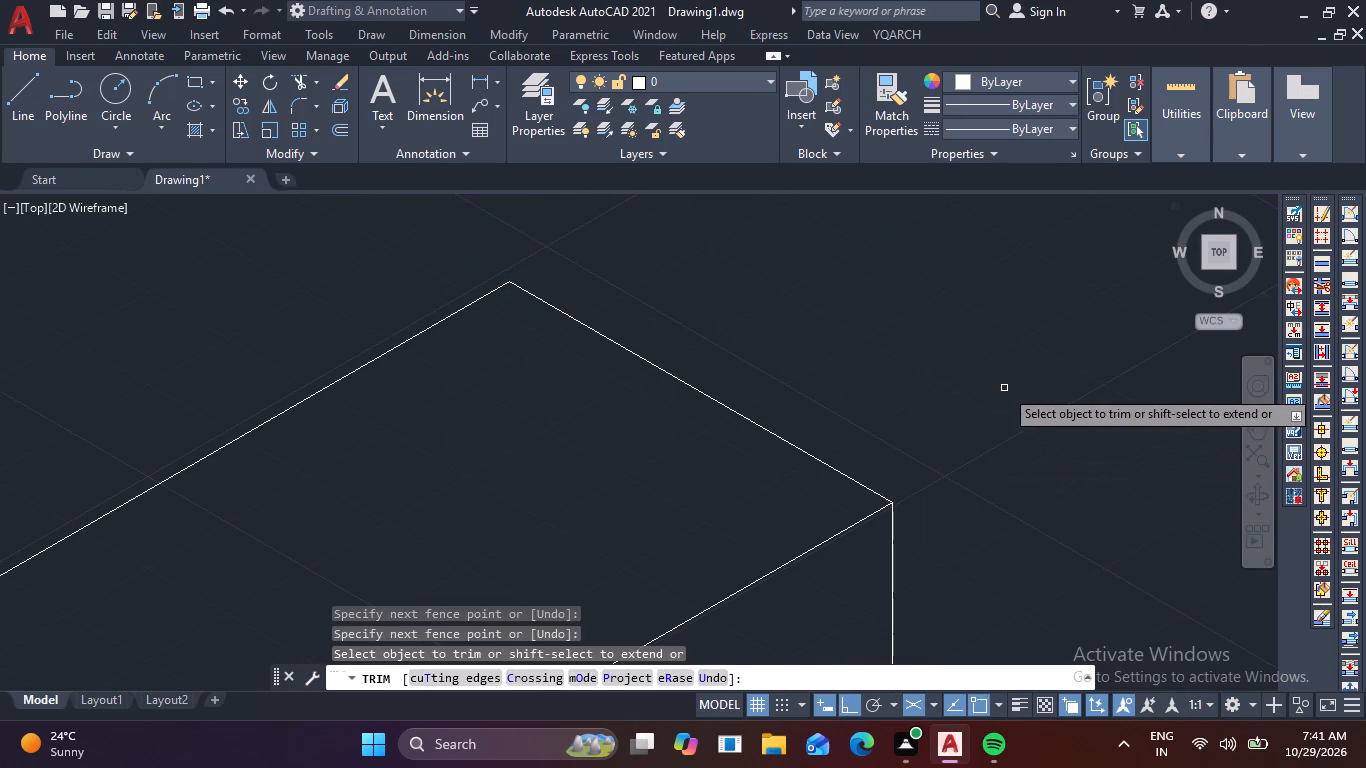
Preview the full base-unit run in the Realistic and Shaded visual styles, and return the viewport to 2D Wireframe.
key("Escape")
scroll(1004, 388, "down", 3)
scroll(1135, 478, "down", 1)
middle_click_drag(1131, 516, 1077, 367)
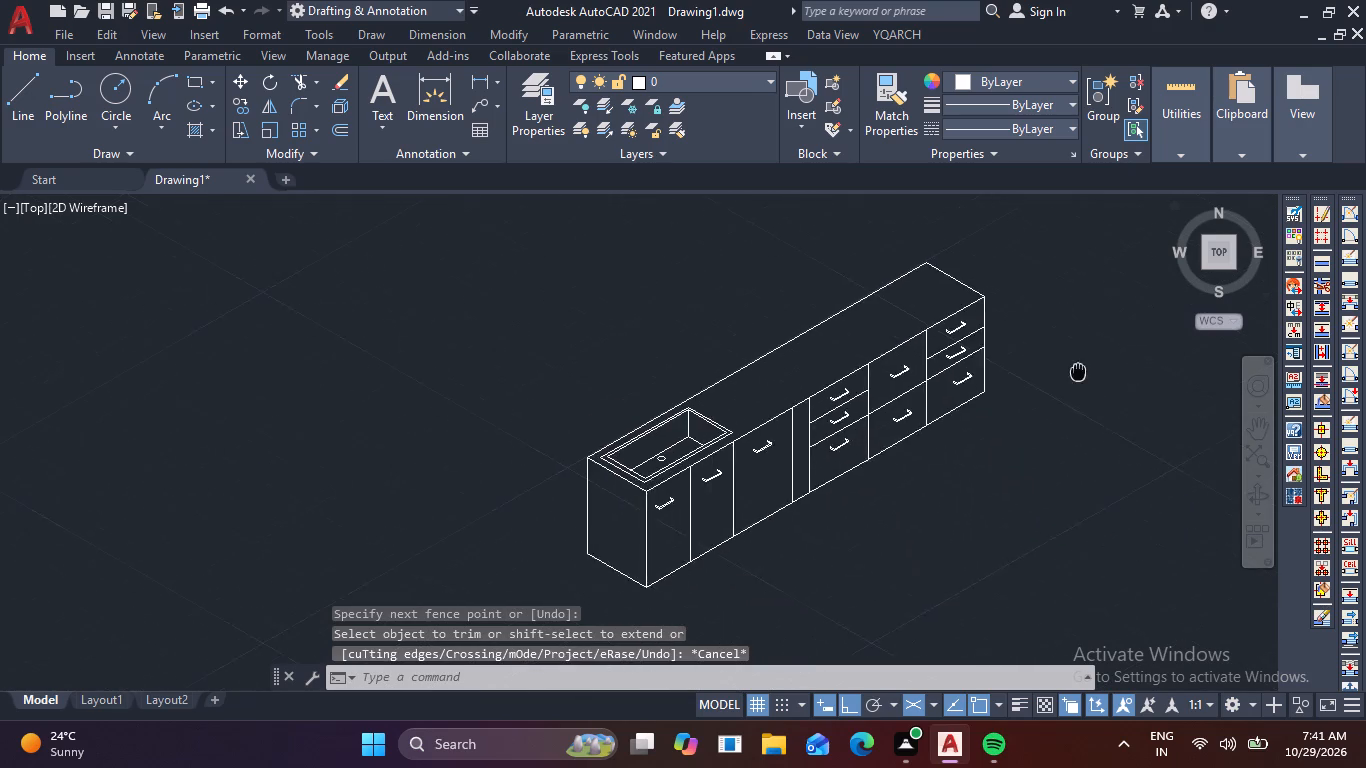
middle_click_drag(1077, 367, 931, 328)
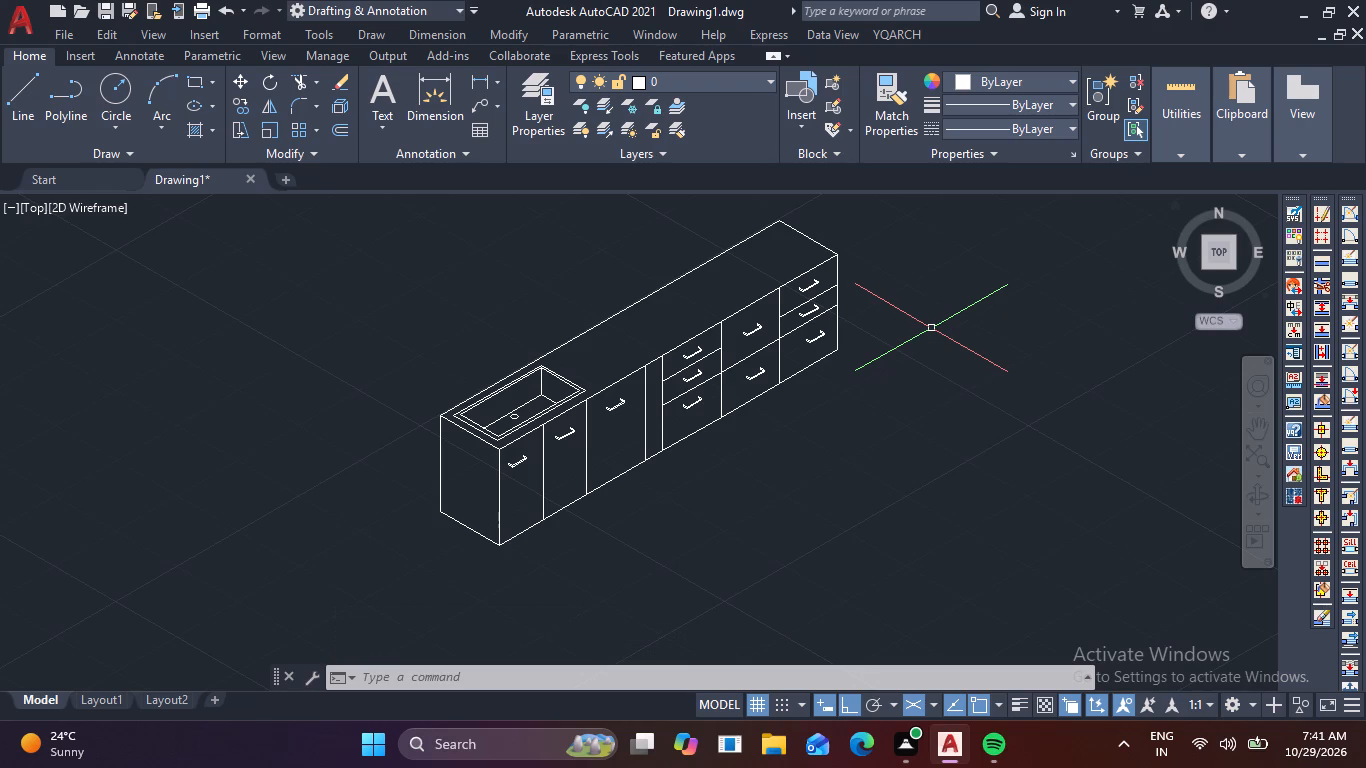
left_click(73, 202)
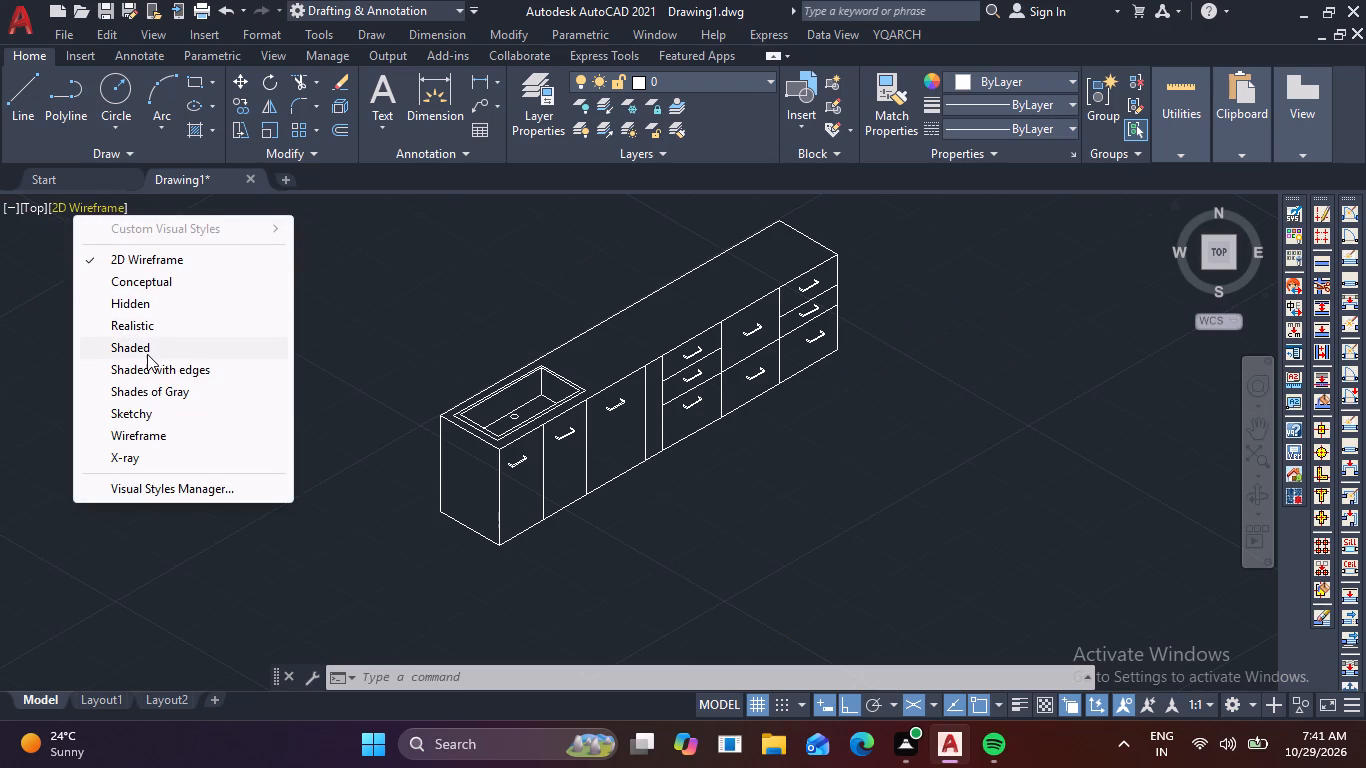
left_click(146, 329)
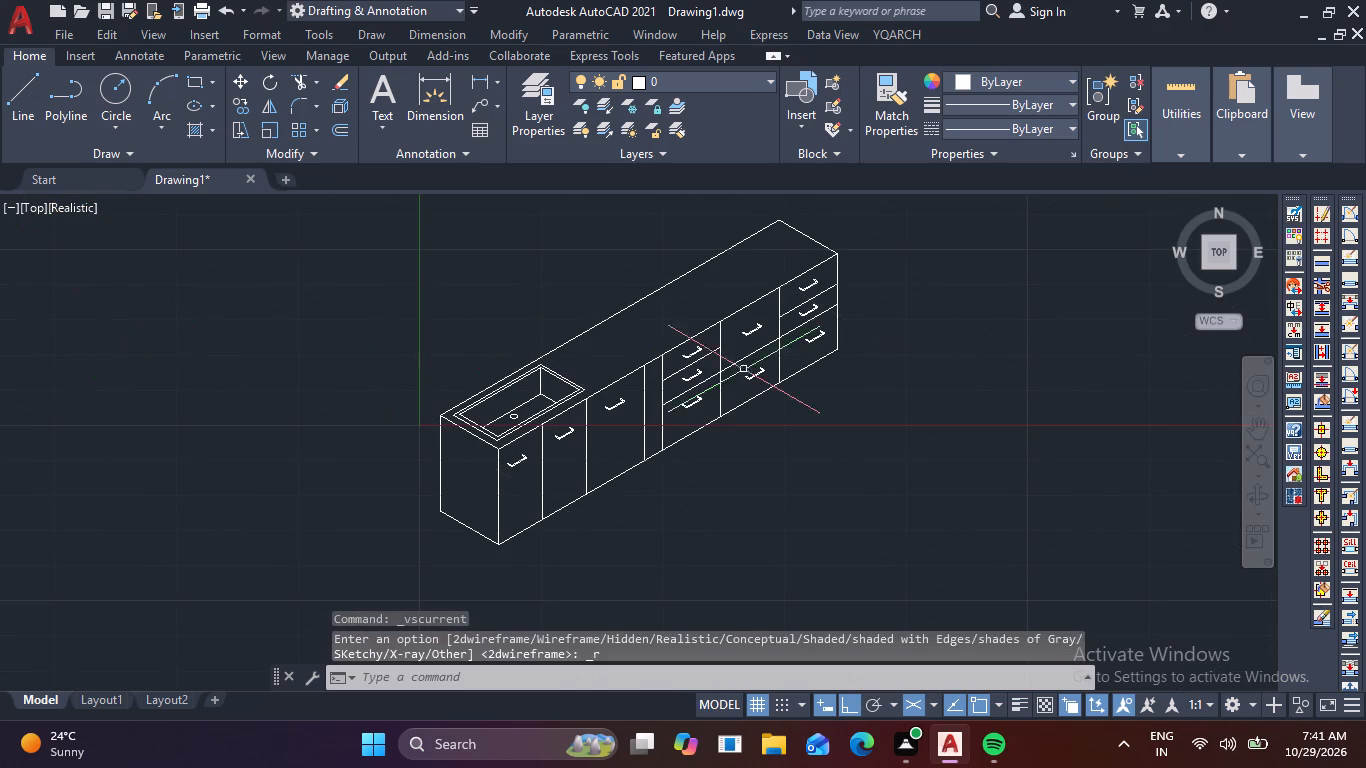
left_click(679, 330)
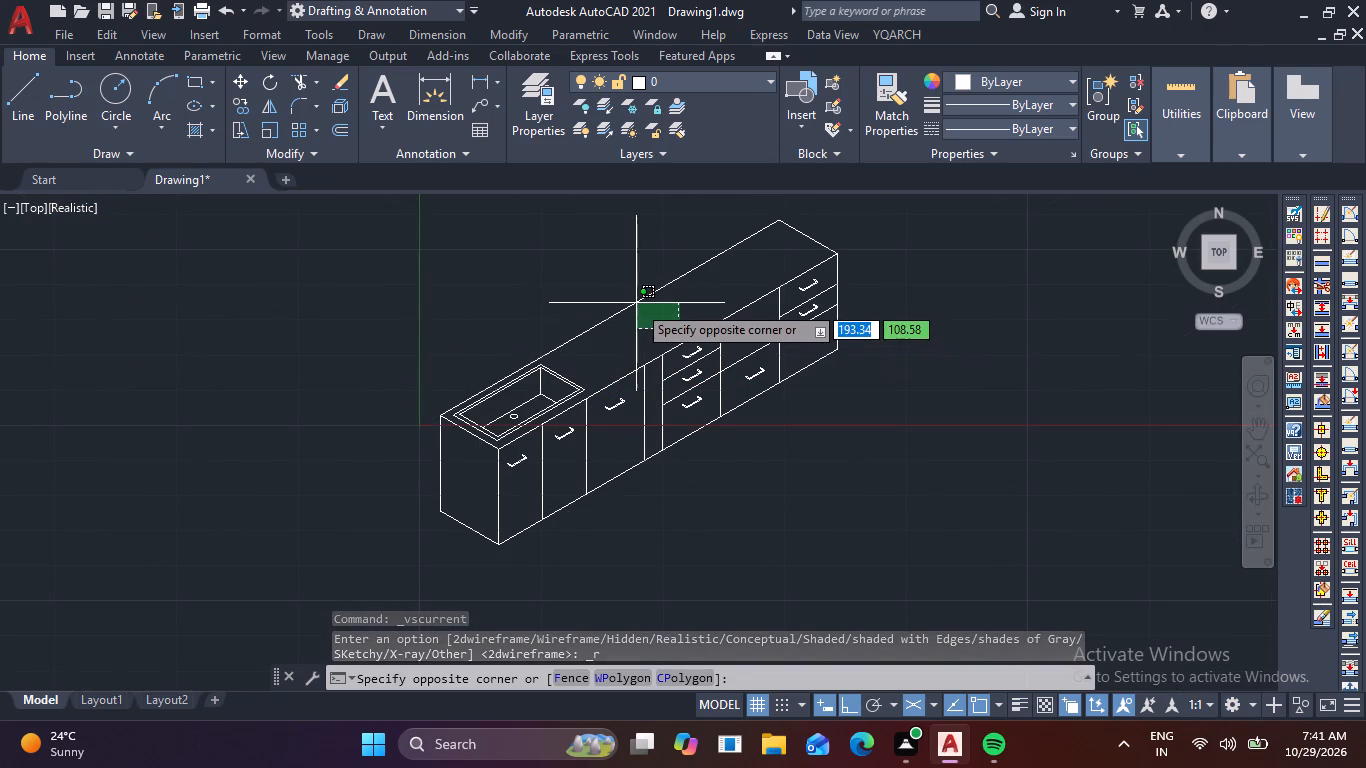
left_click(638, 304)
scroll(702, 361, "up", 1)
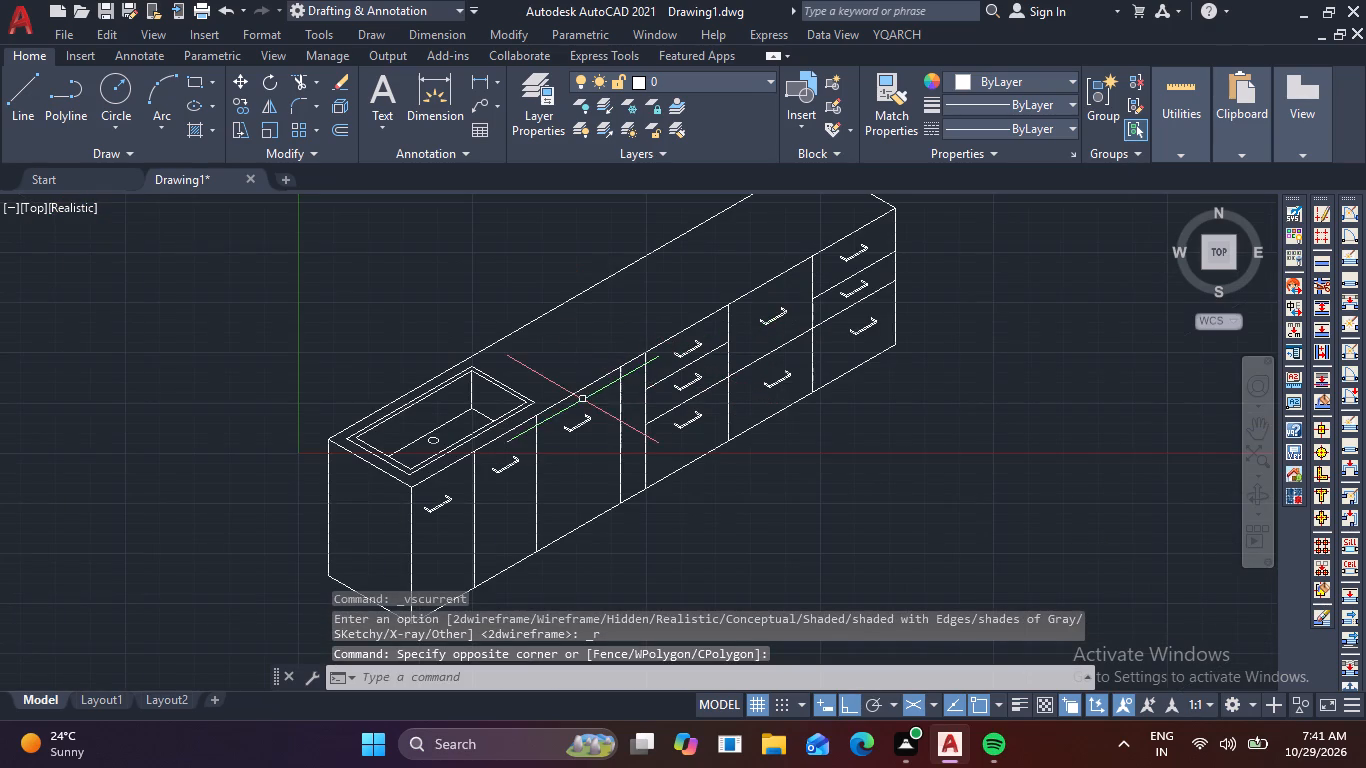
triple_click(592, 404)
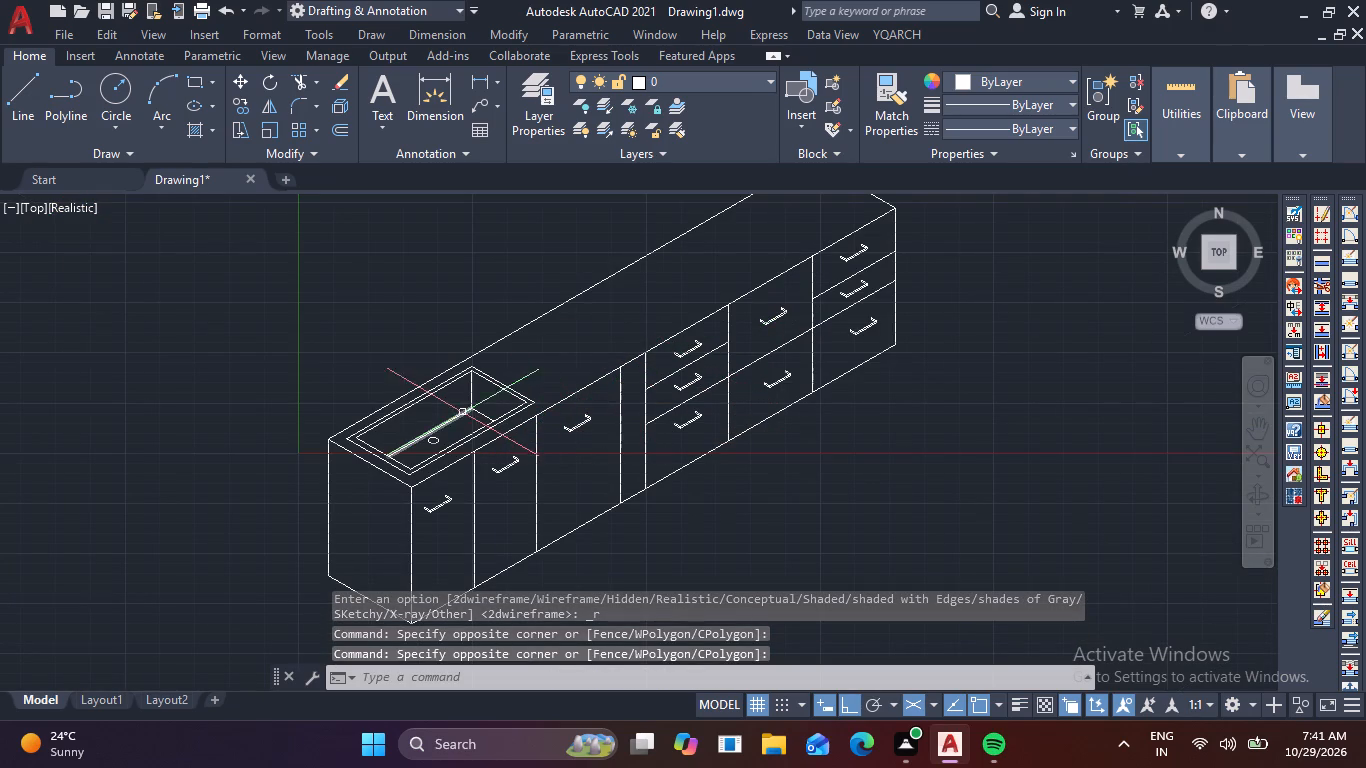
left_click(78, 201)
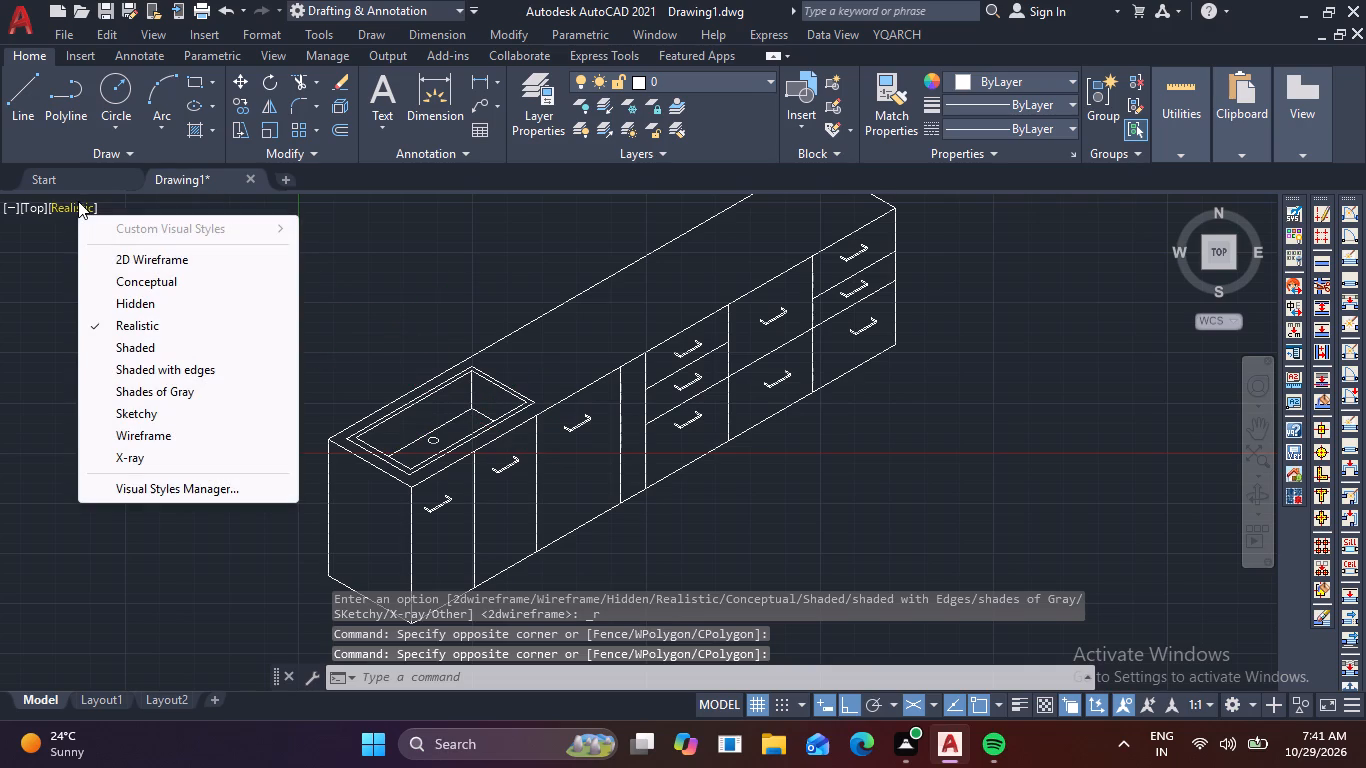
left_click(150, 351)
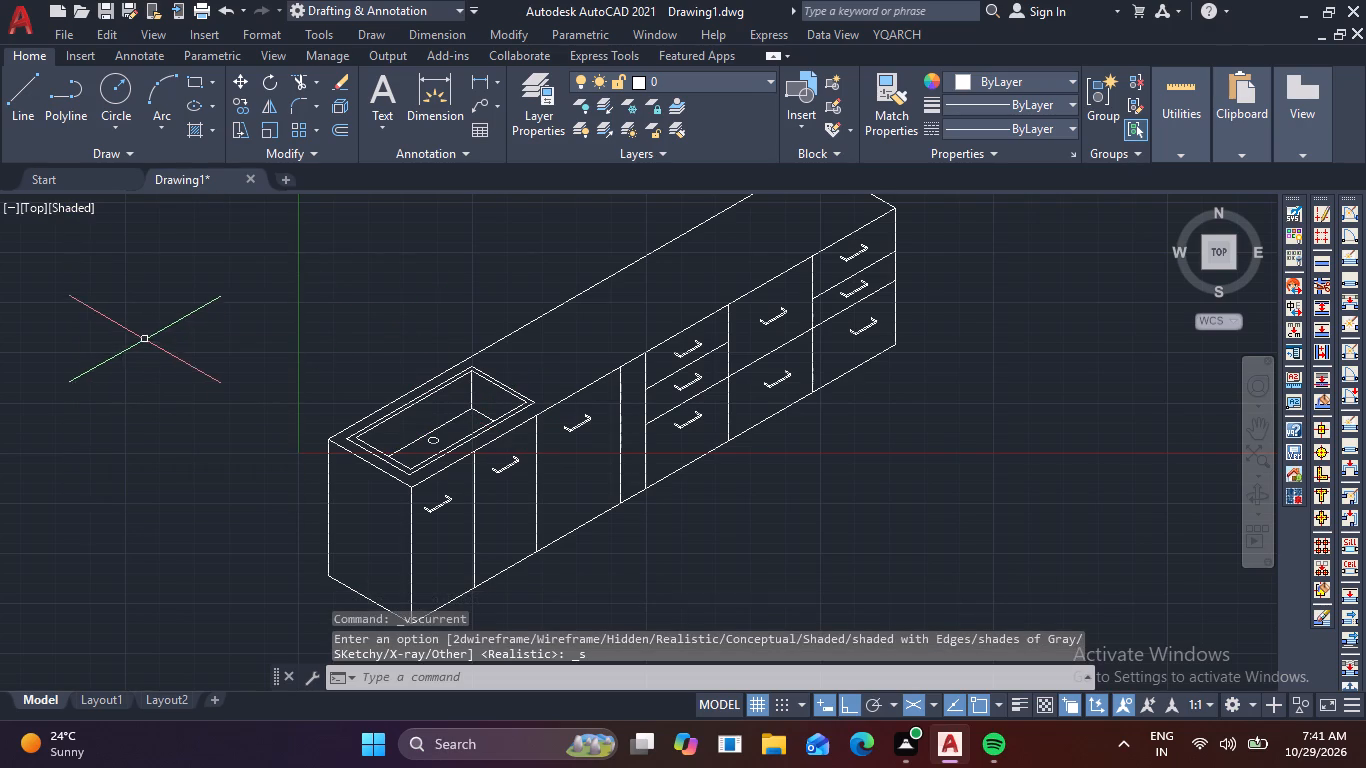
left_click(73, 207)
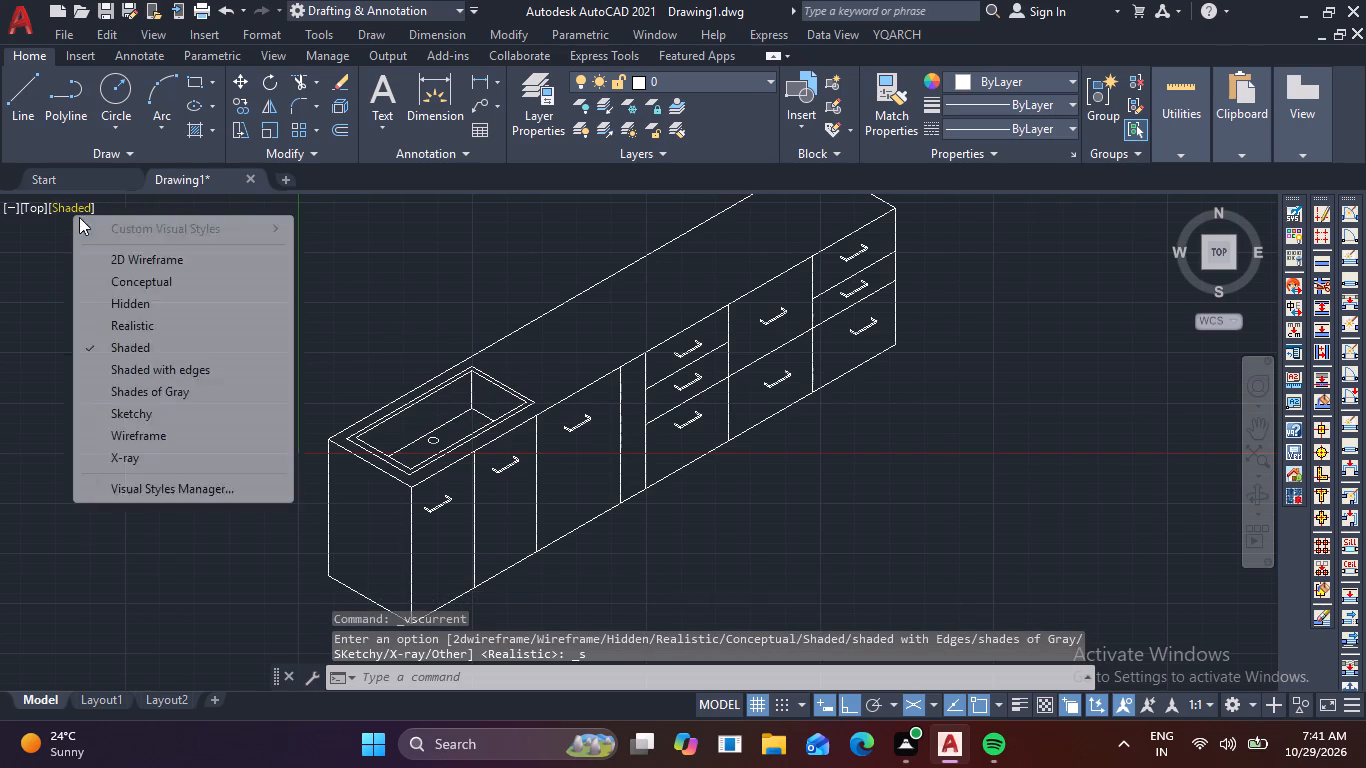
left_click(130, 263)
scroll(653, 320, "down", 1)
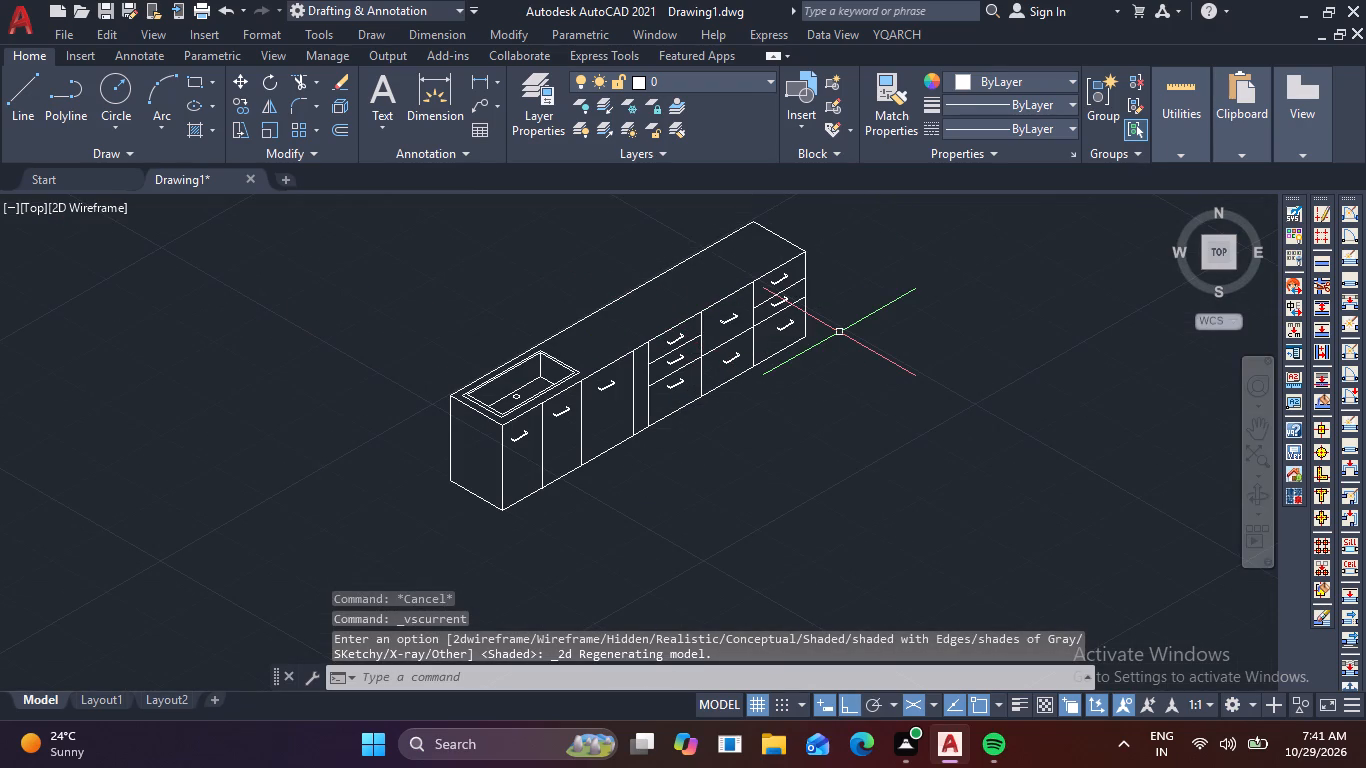
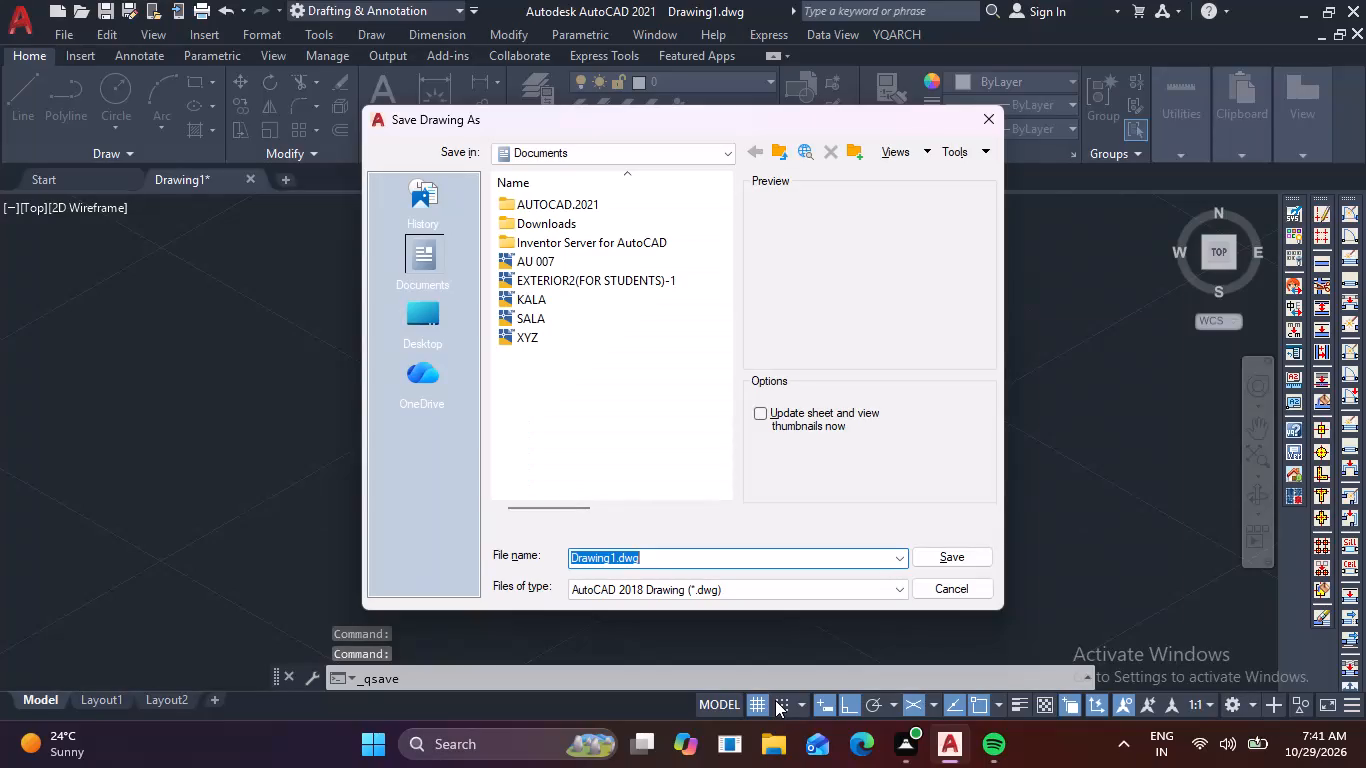
Save the drawing in the Documents folder under the name ESO.
key("BackSpace")
type("ESO")
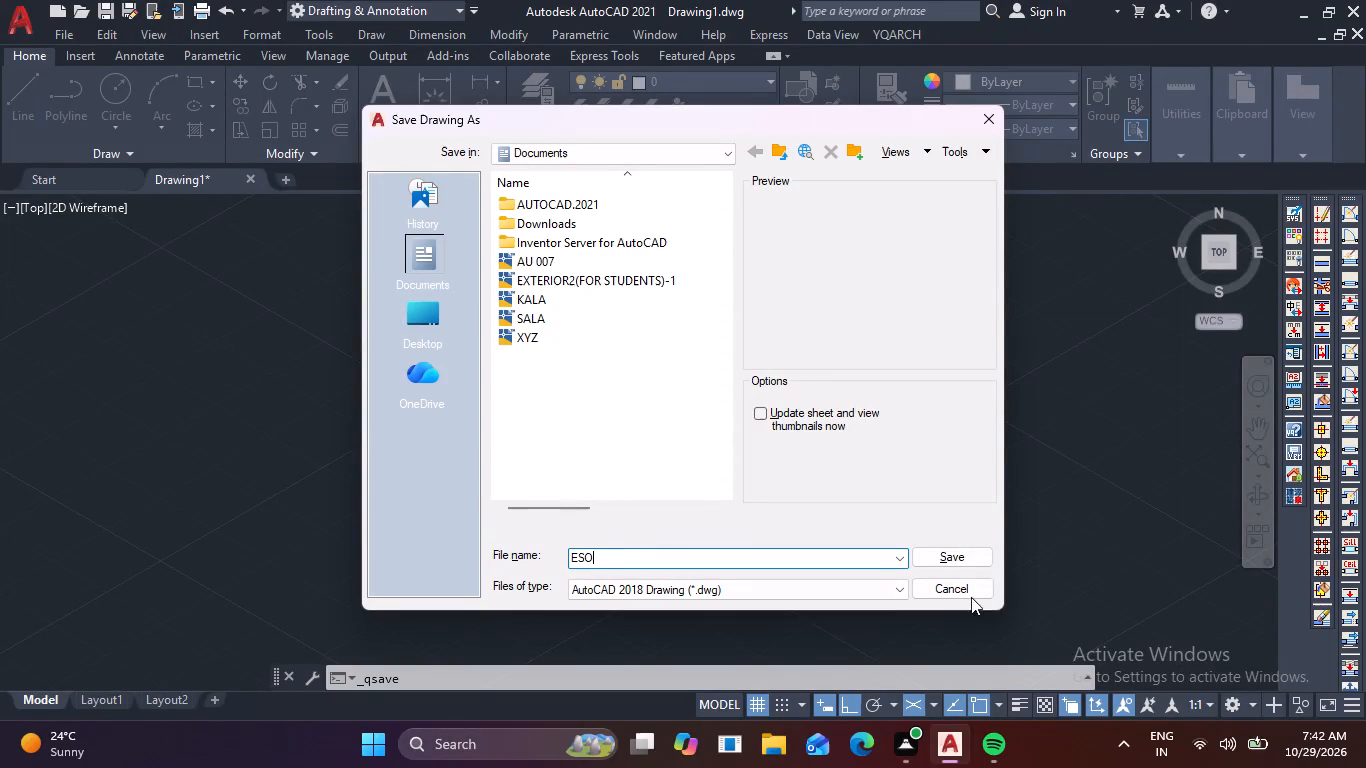
left_click(963, 555)
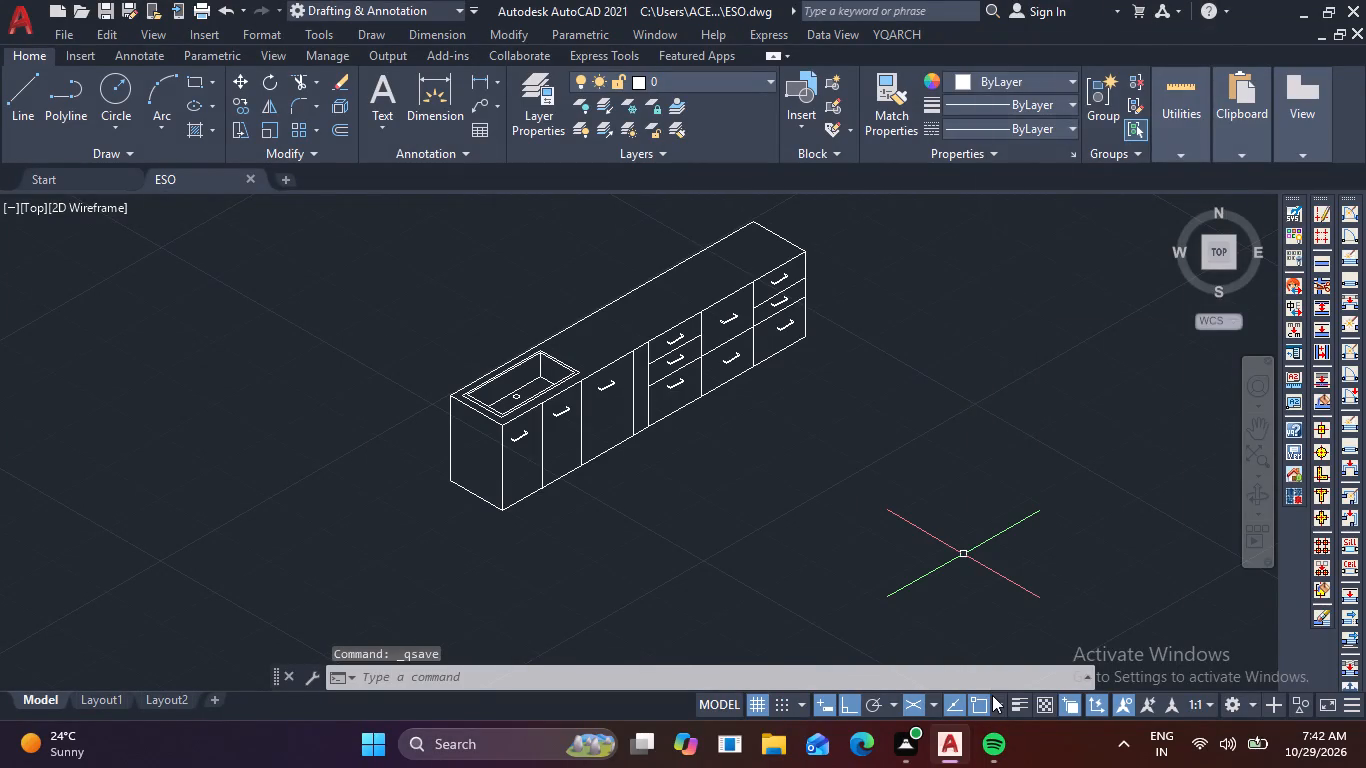
Set up a plot with the previous plot's settings, using AutoCAD PDF (High Quality Print) on ISO A4 landscape, and preview it.
key("ctrl+p")
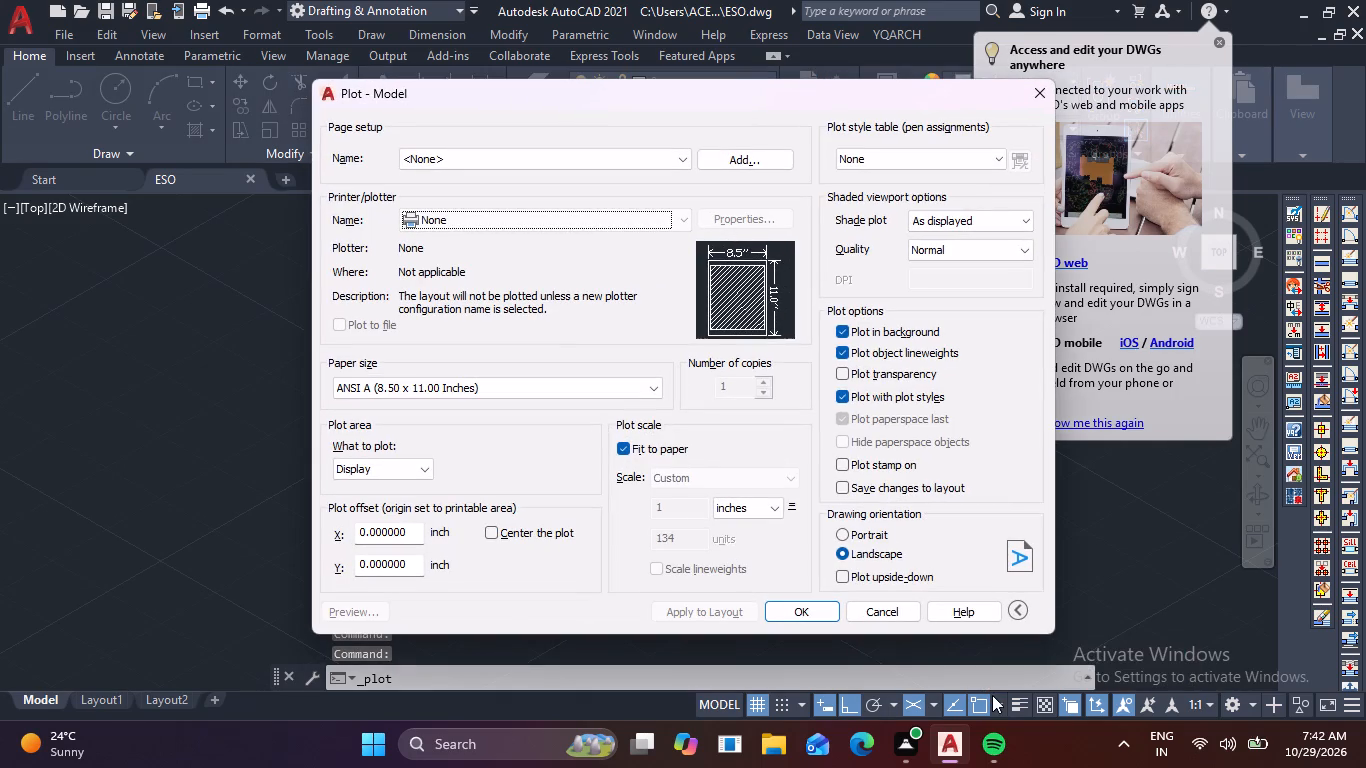
left_click(680, 156)
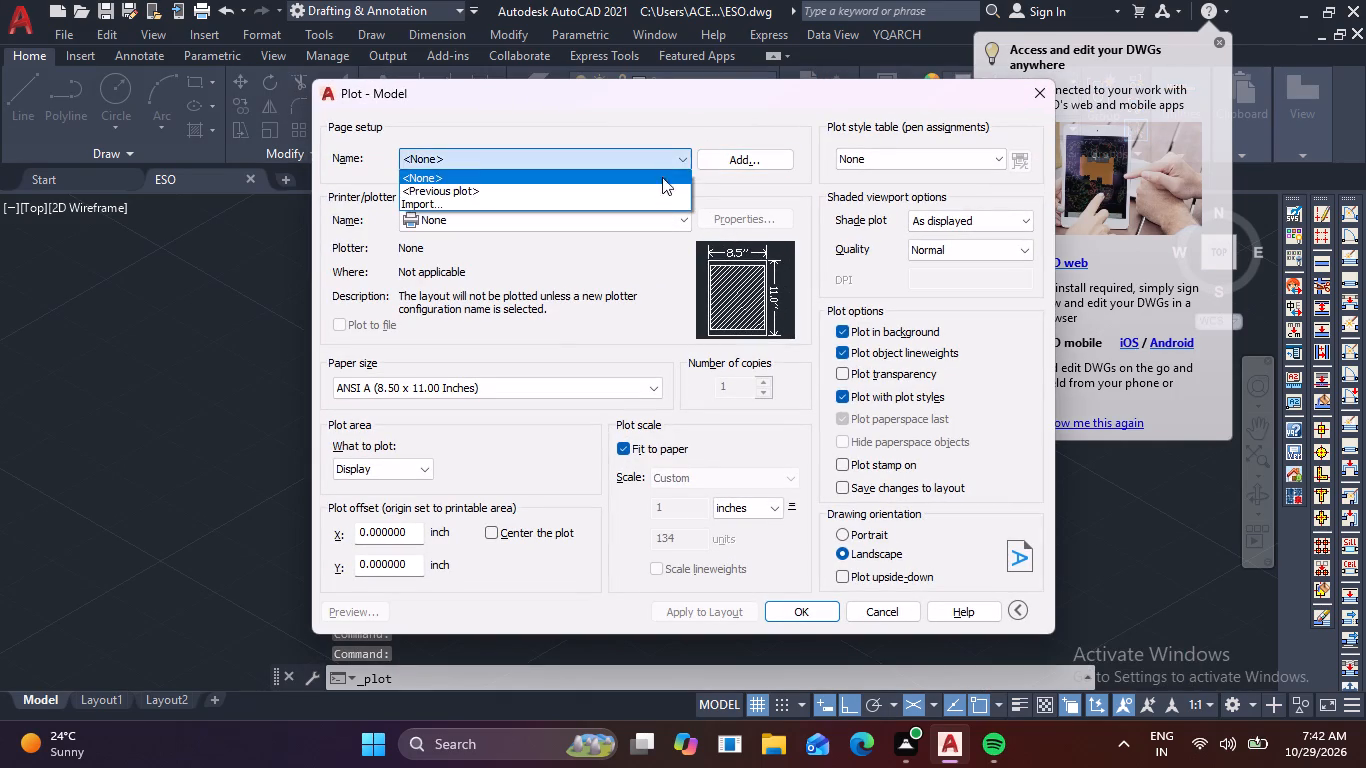
left_click(657, 184)
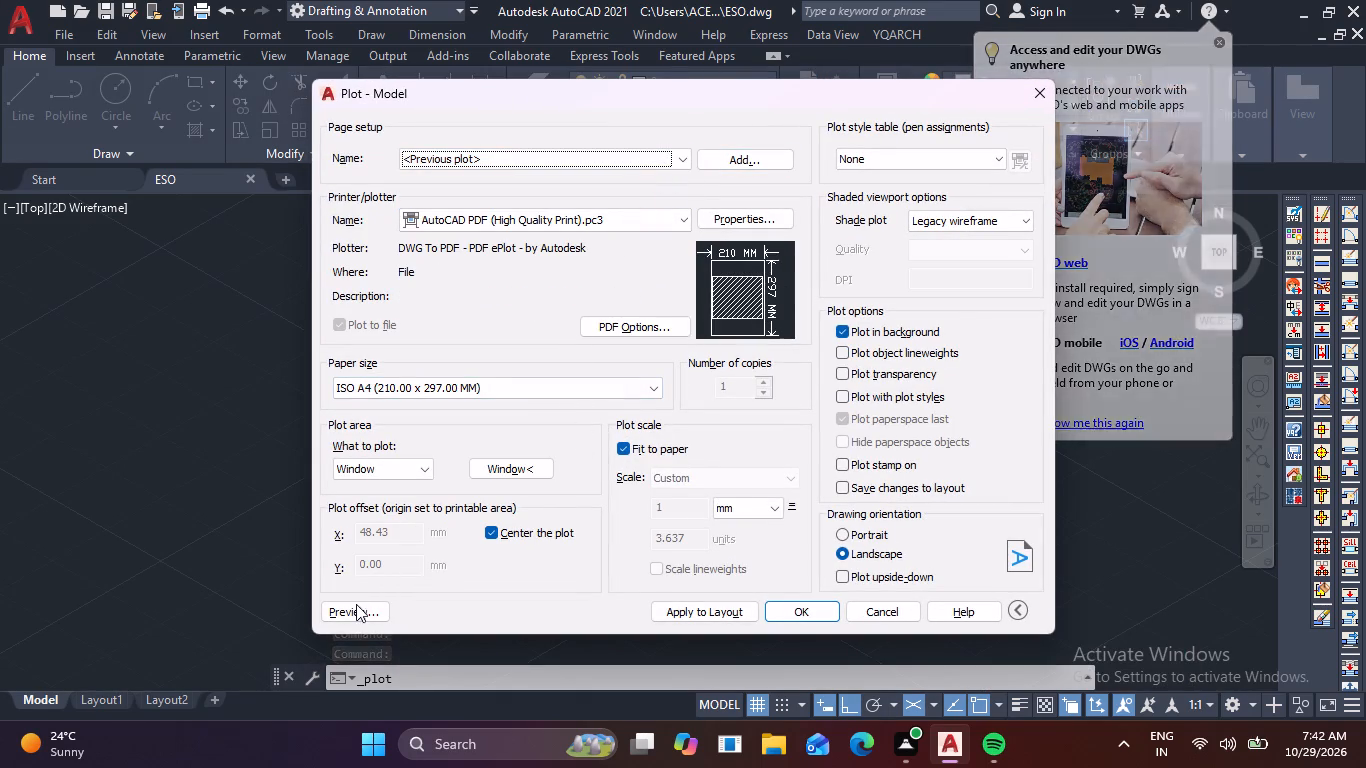
left_click(357, 613)
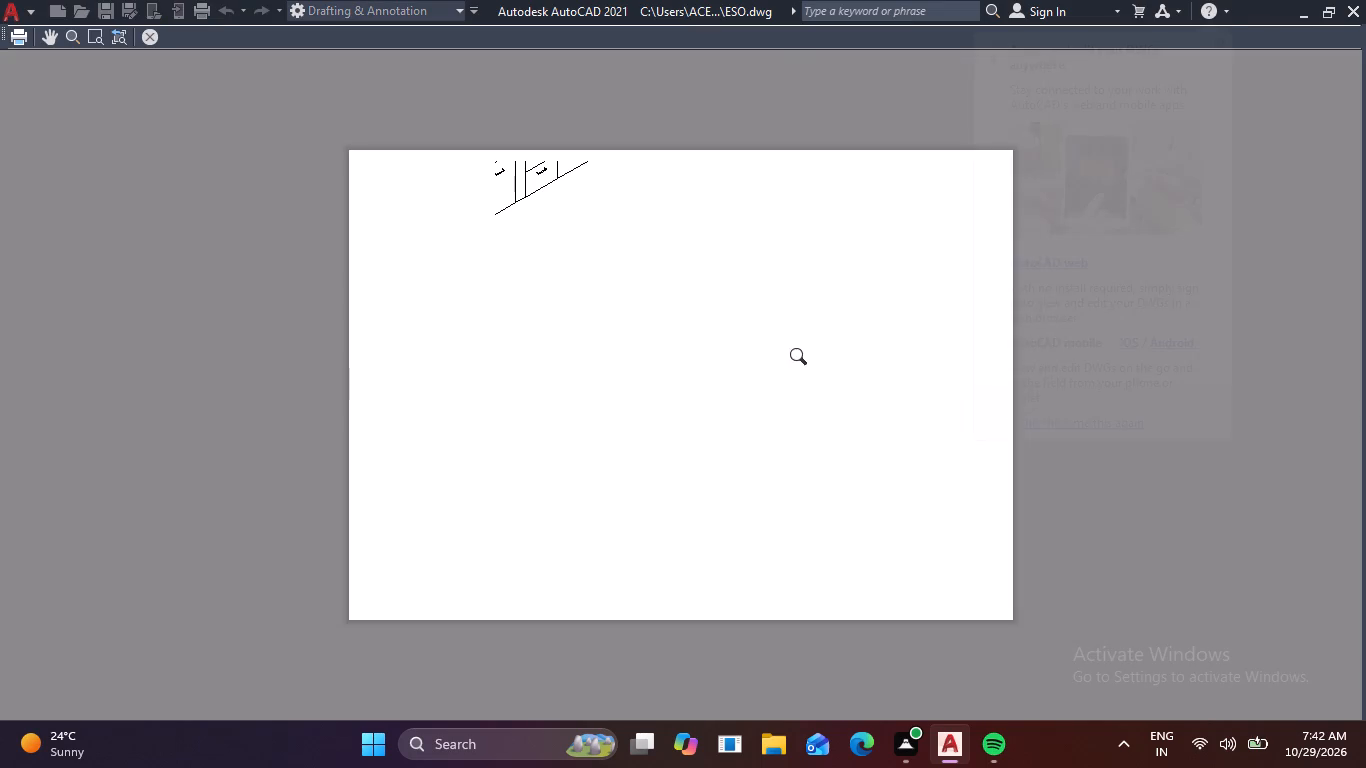
scroll(625, 316, "down", 1)
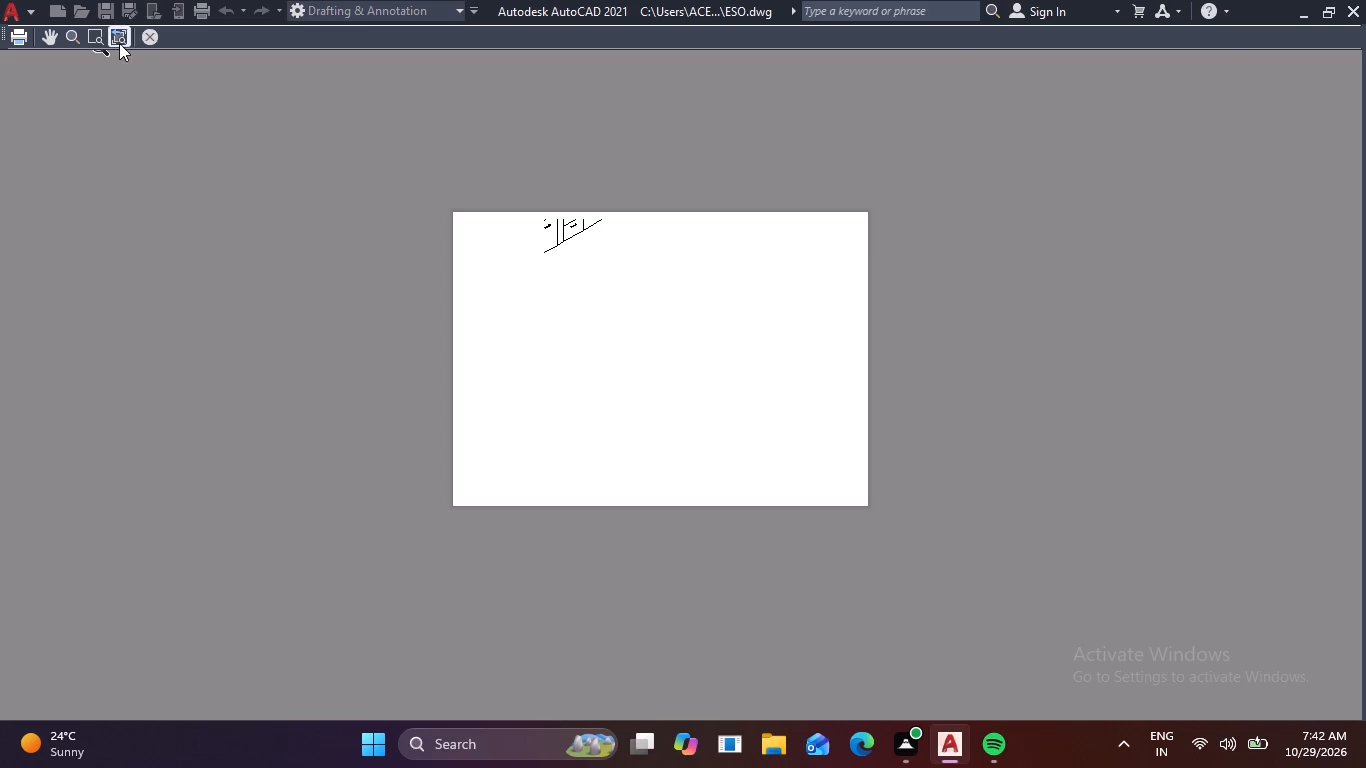
left_click(141, 47)
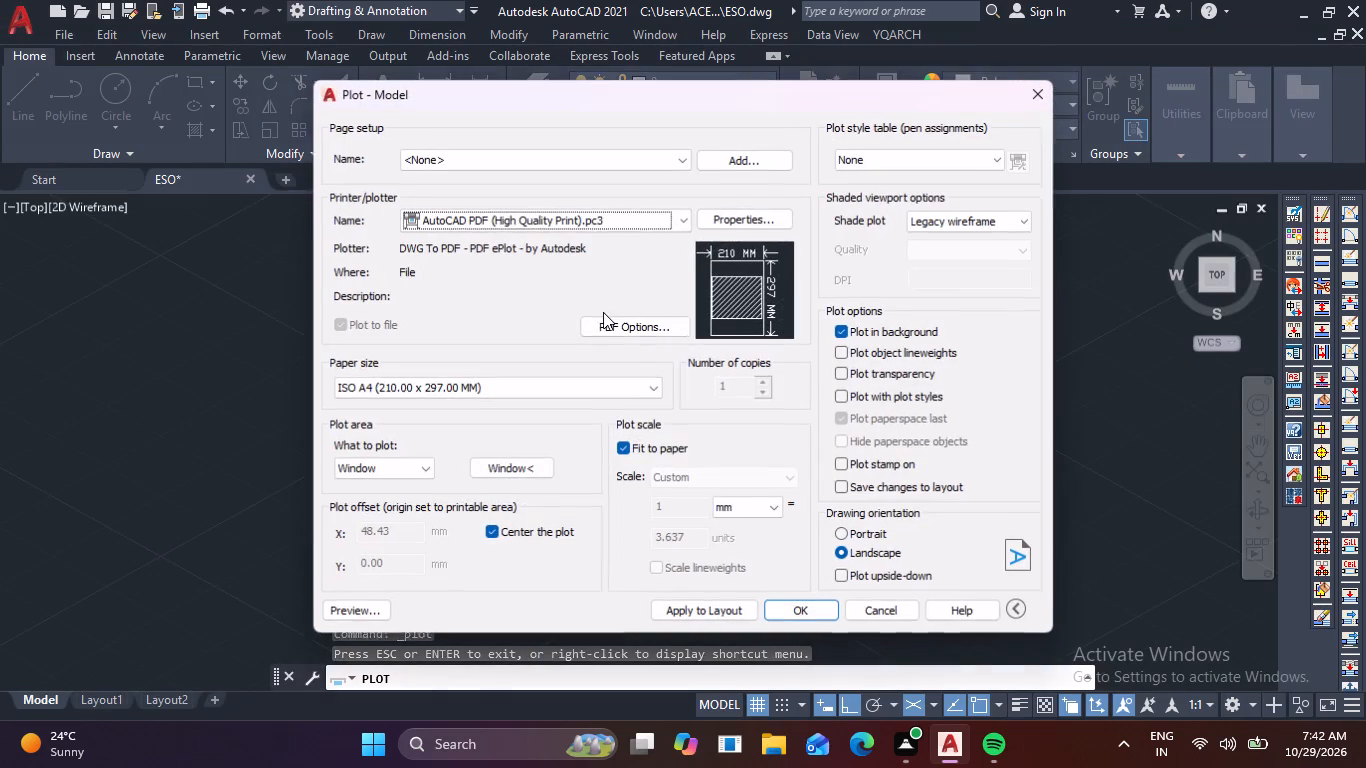
Set the plot window to enclose the whole base-unit run with its basin, and check the plot preview.
left_click(511, 470)
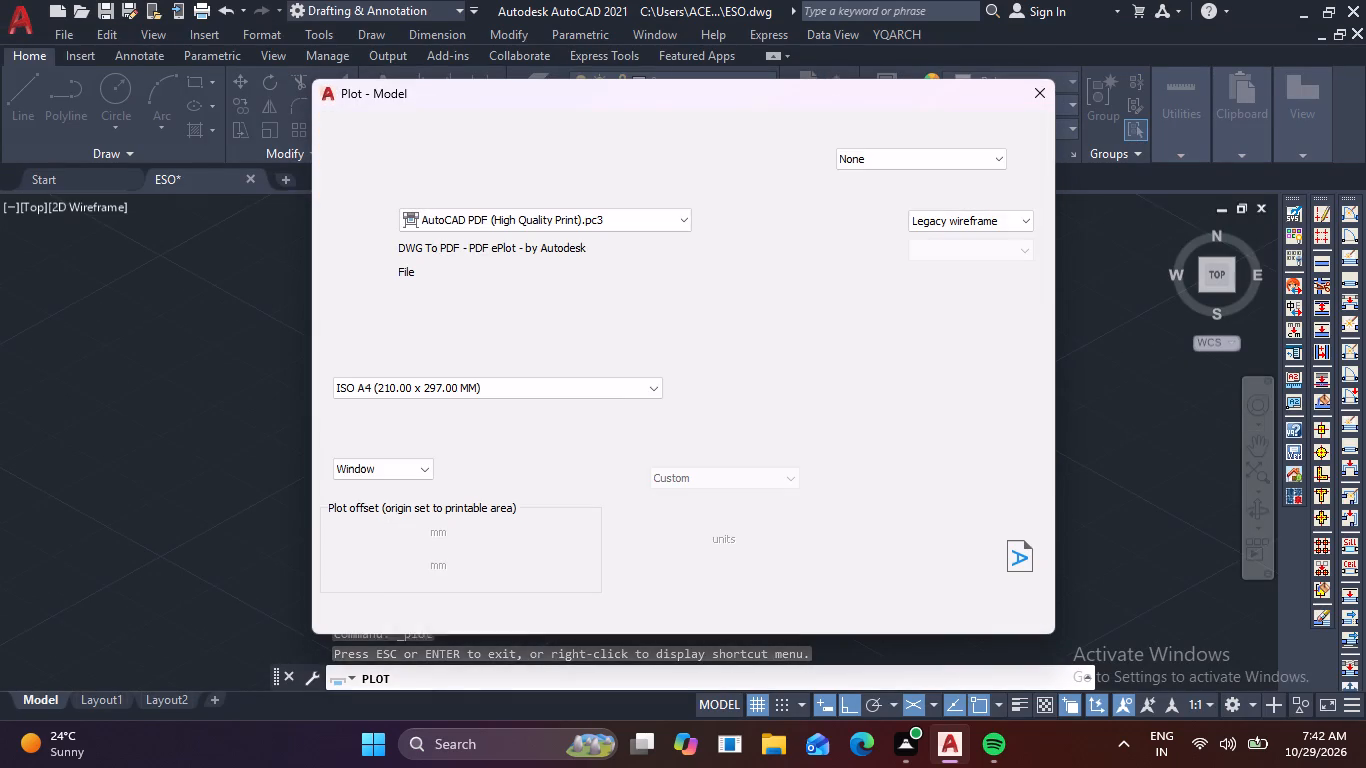
scroll(617, 371, "down", 1)
left_click(492, 464)
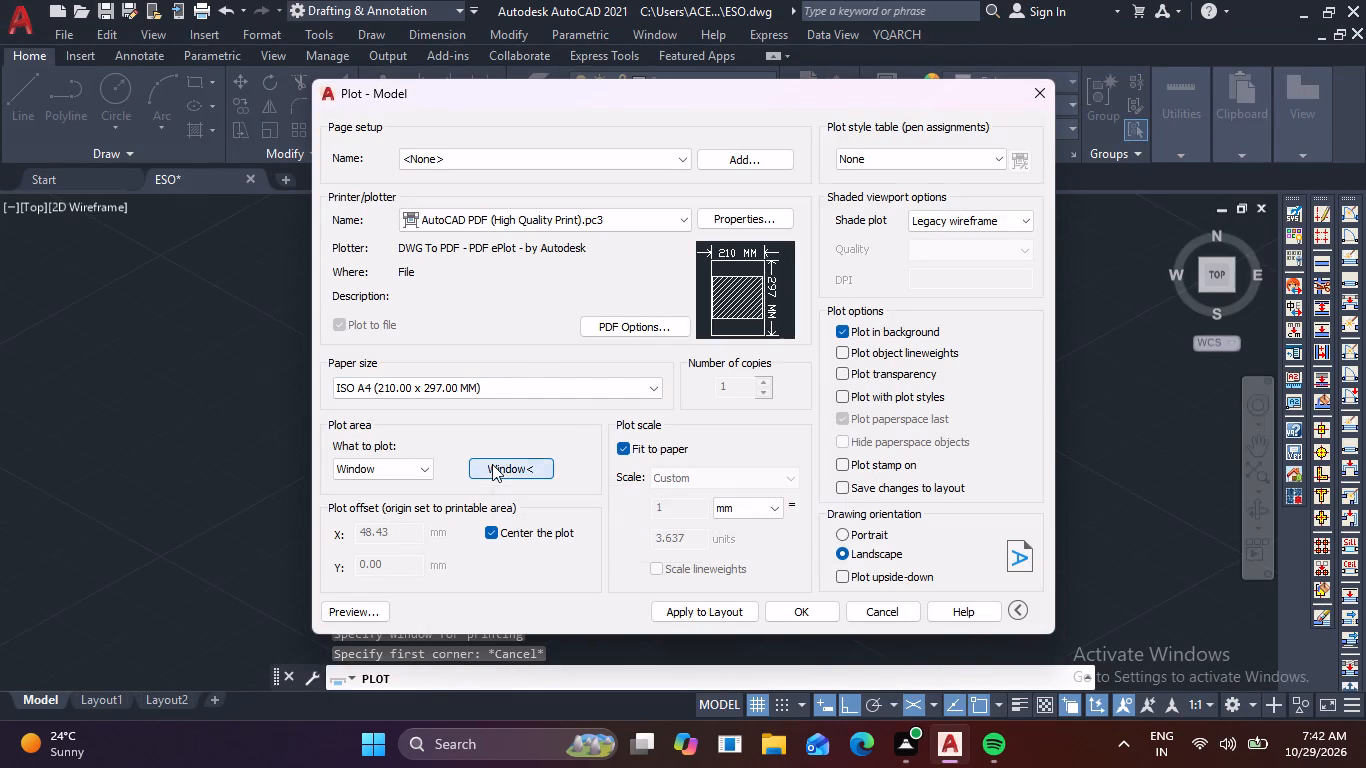
middle_click_drag(807, 246, 807, 245)
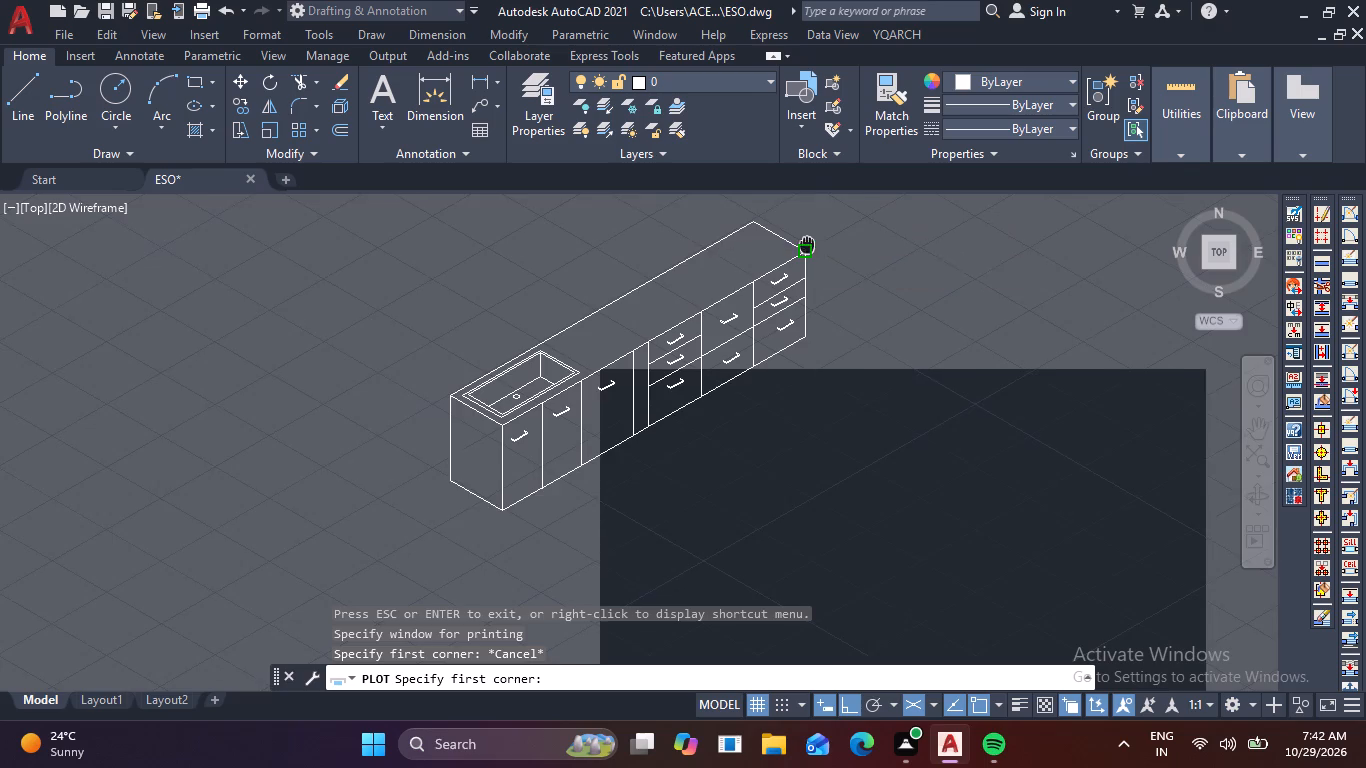
middle_click_drag(807, 245, 813, 277)
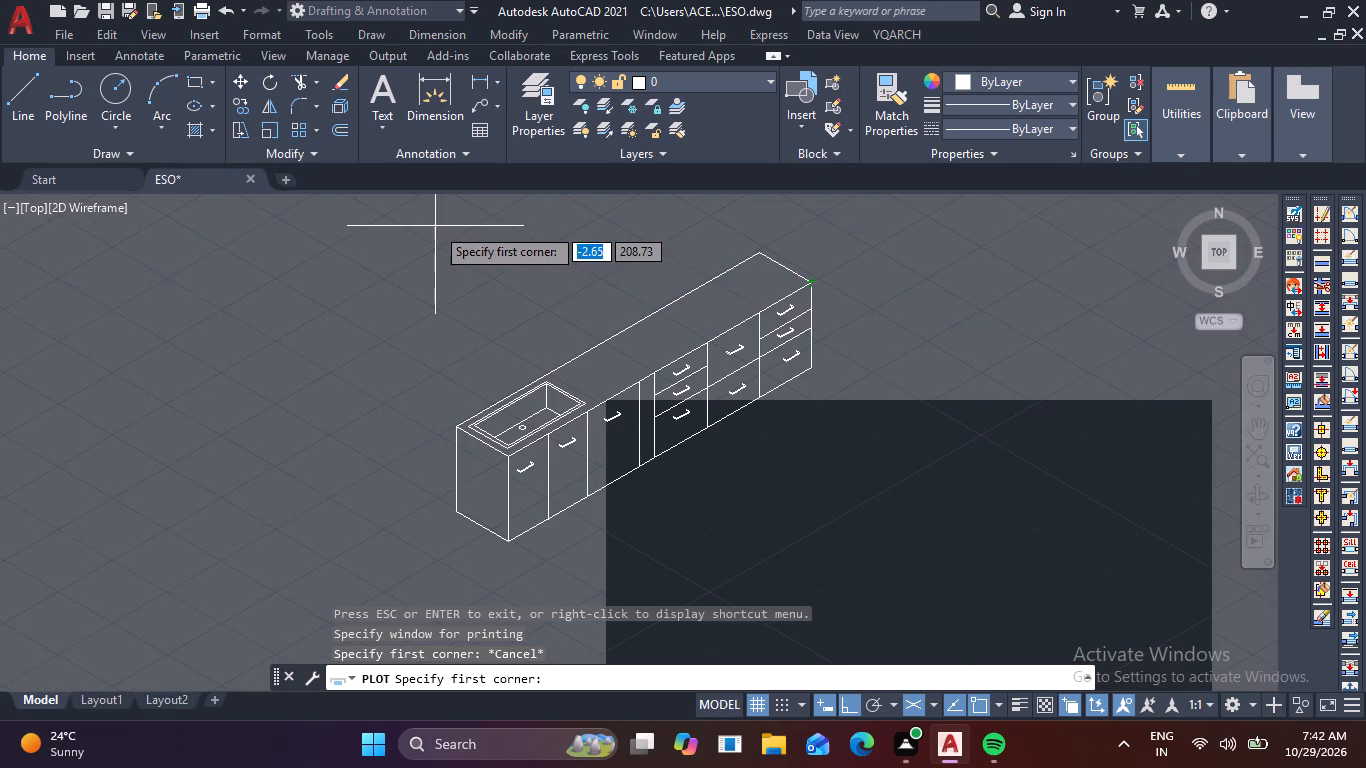
left_click(435, 226)
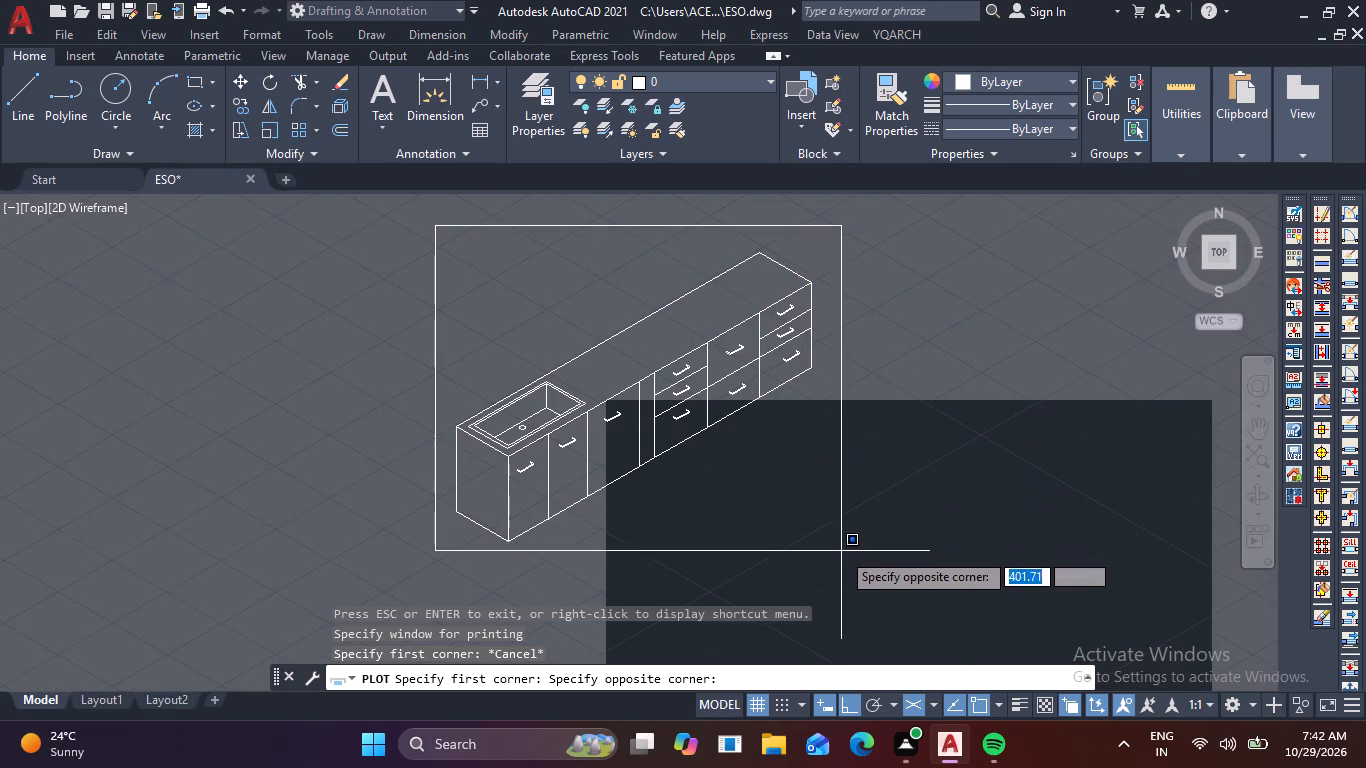
left_click(830, 563)
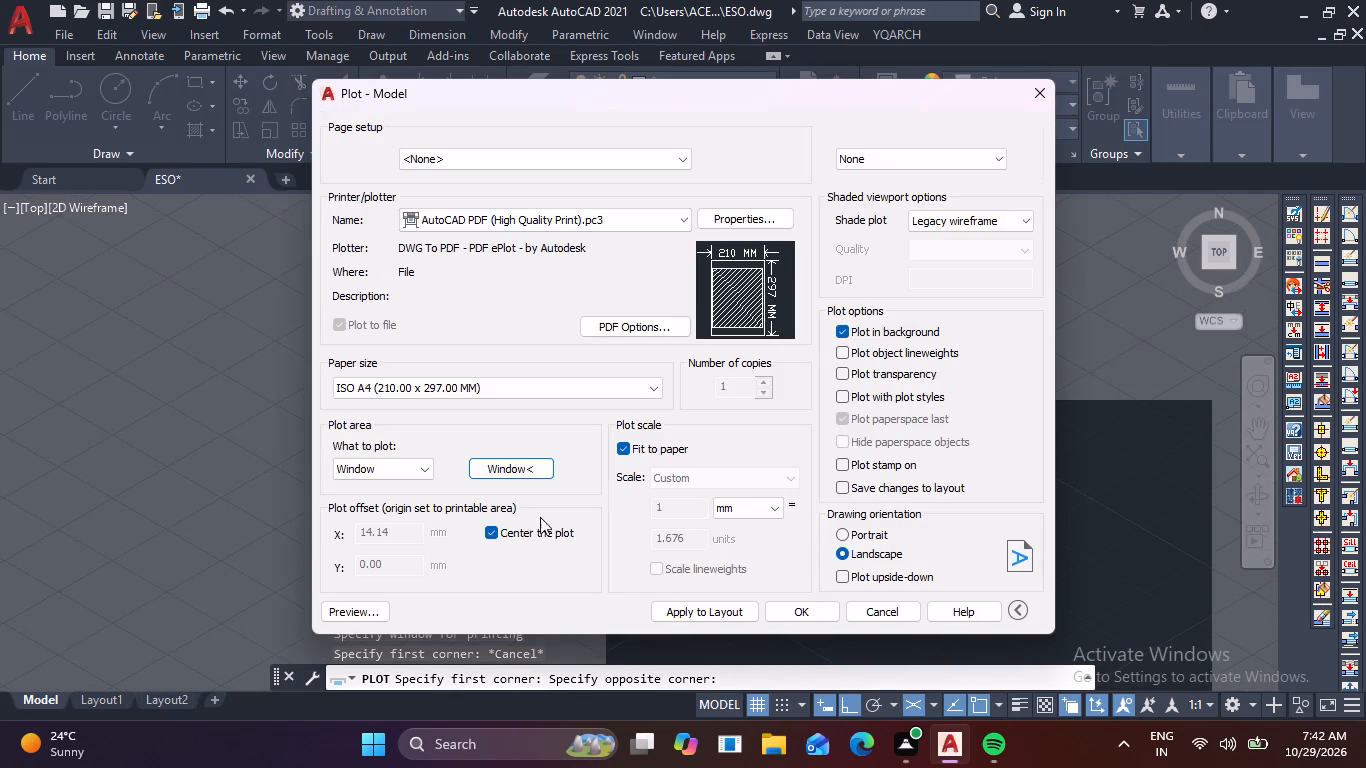
left_click(378, 609)
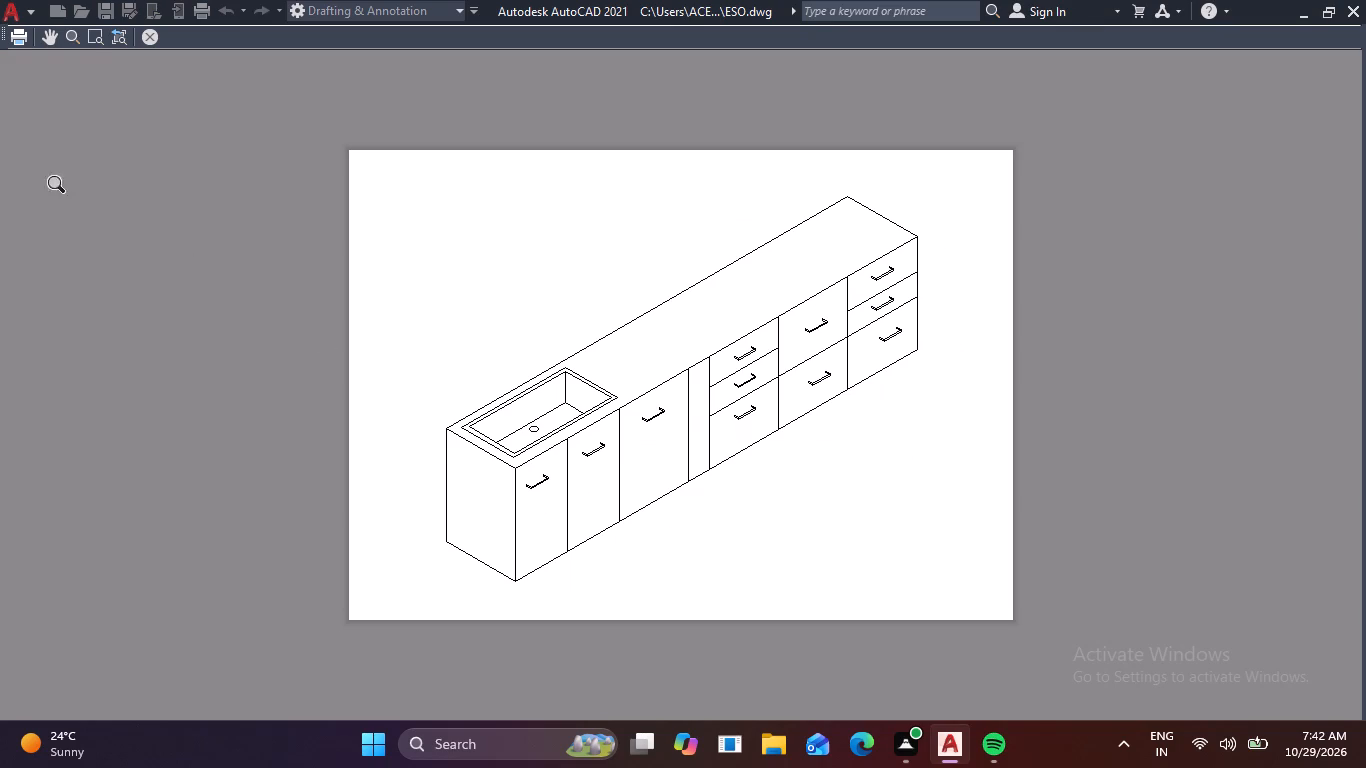
left_click(148, 38)
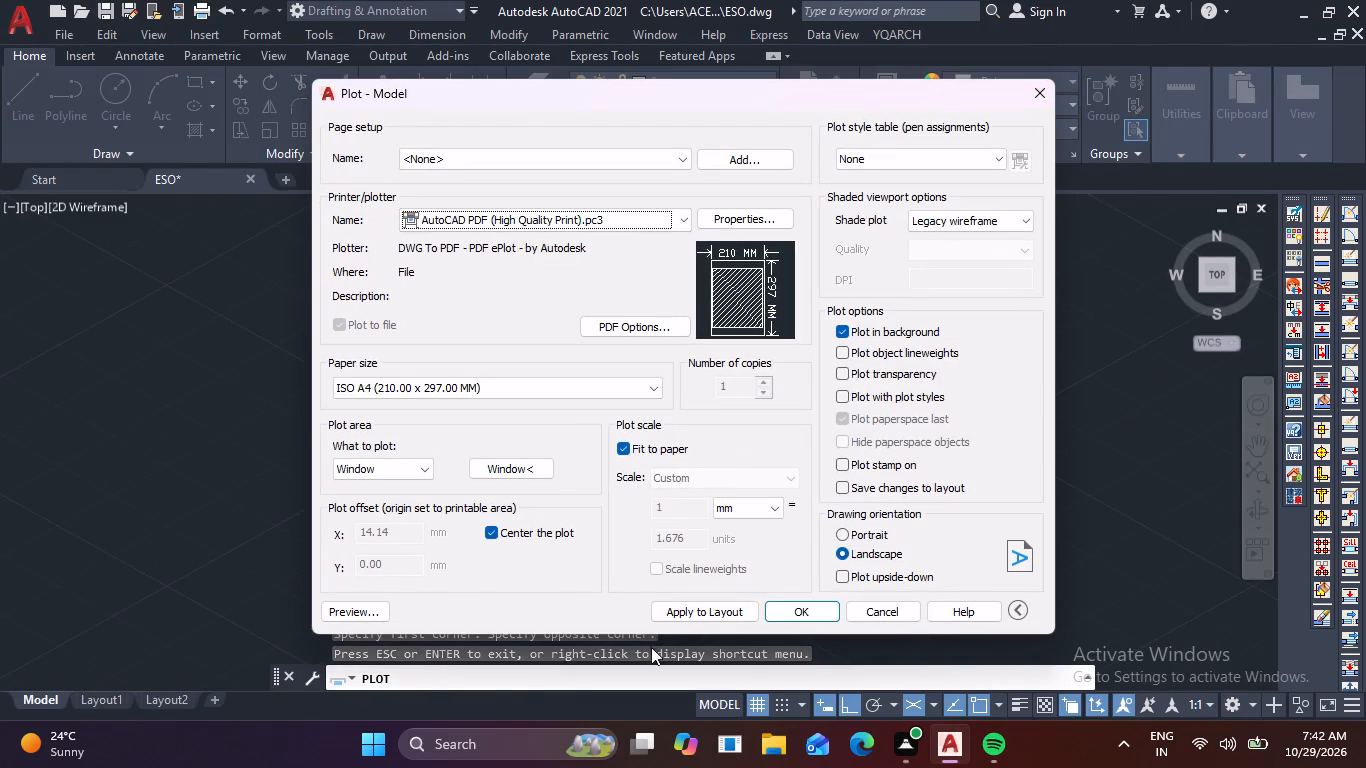
Apply the plot settings to the layout and plot the drawing to ESO-Model.pdf in the Documents folder.
left_click(716, 609)
left_click(808, 614)
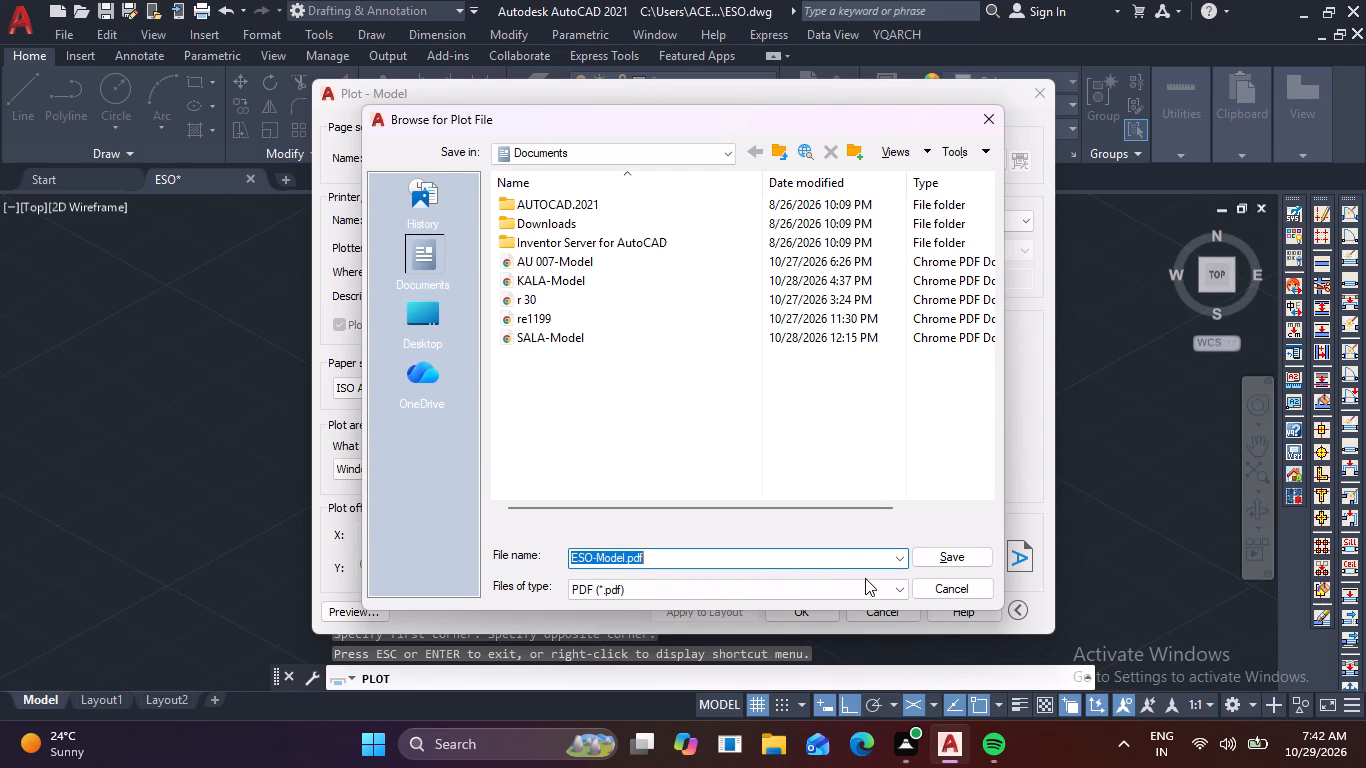
left_click(946, 563)
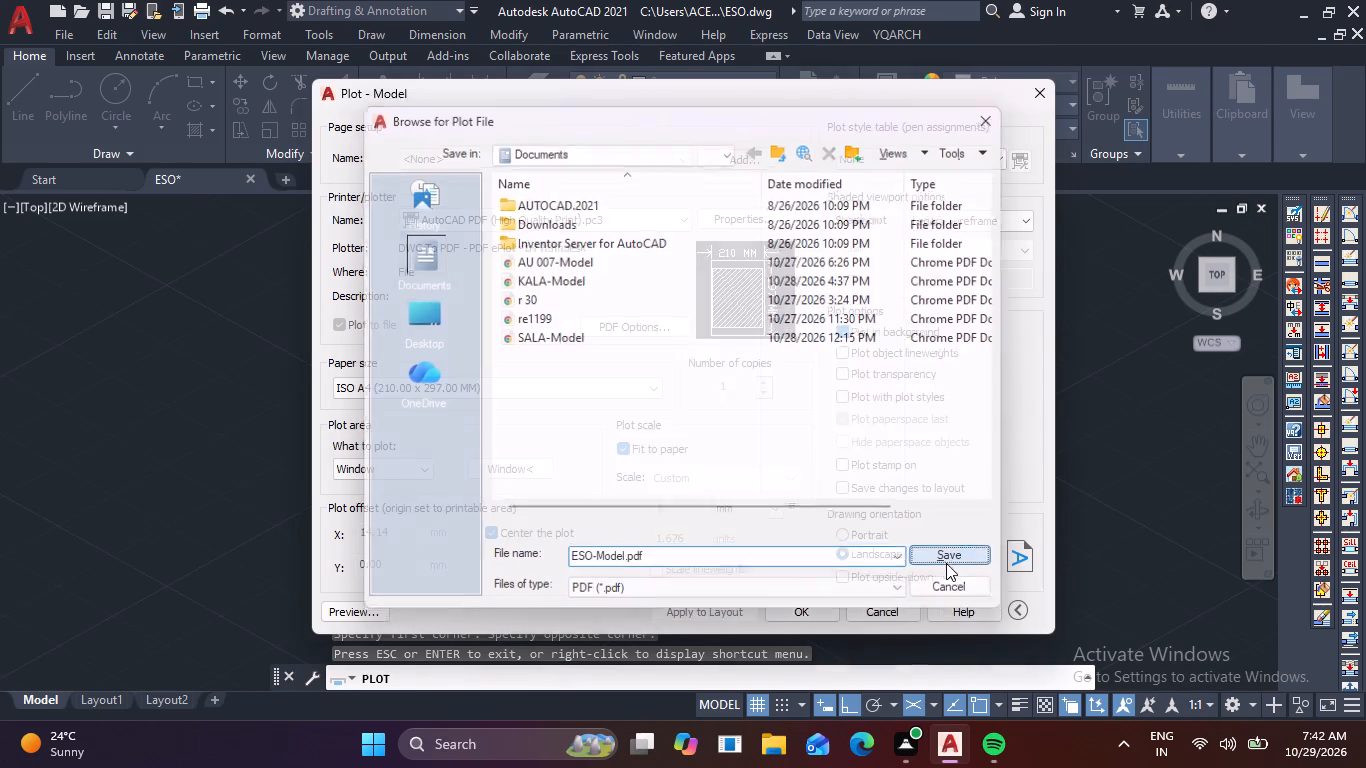
left_click(810, 399)
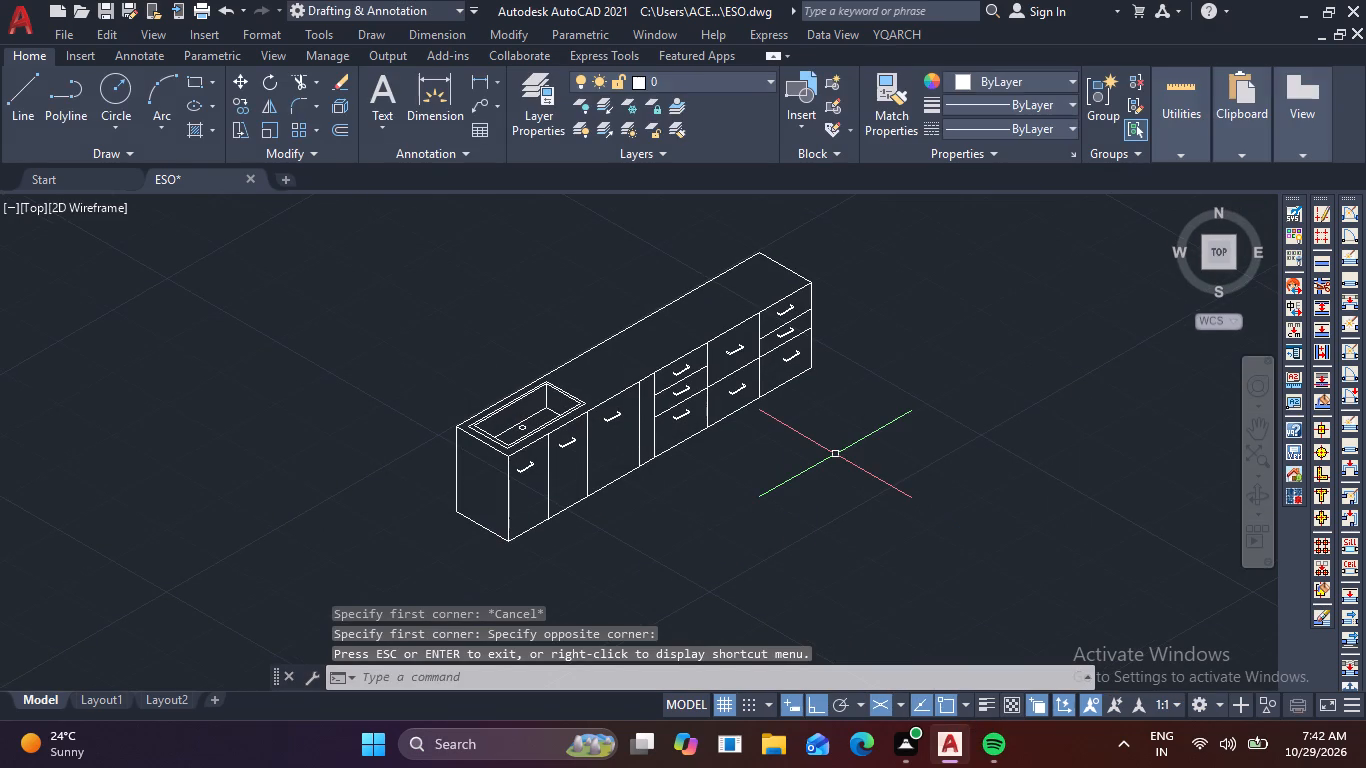
Query the drawing's log file path with the LOGFILENAME system variable.
type("LO")
key("g")
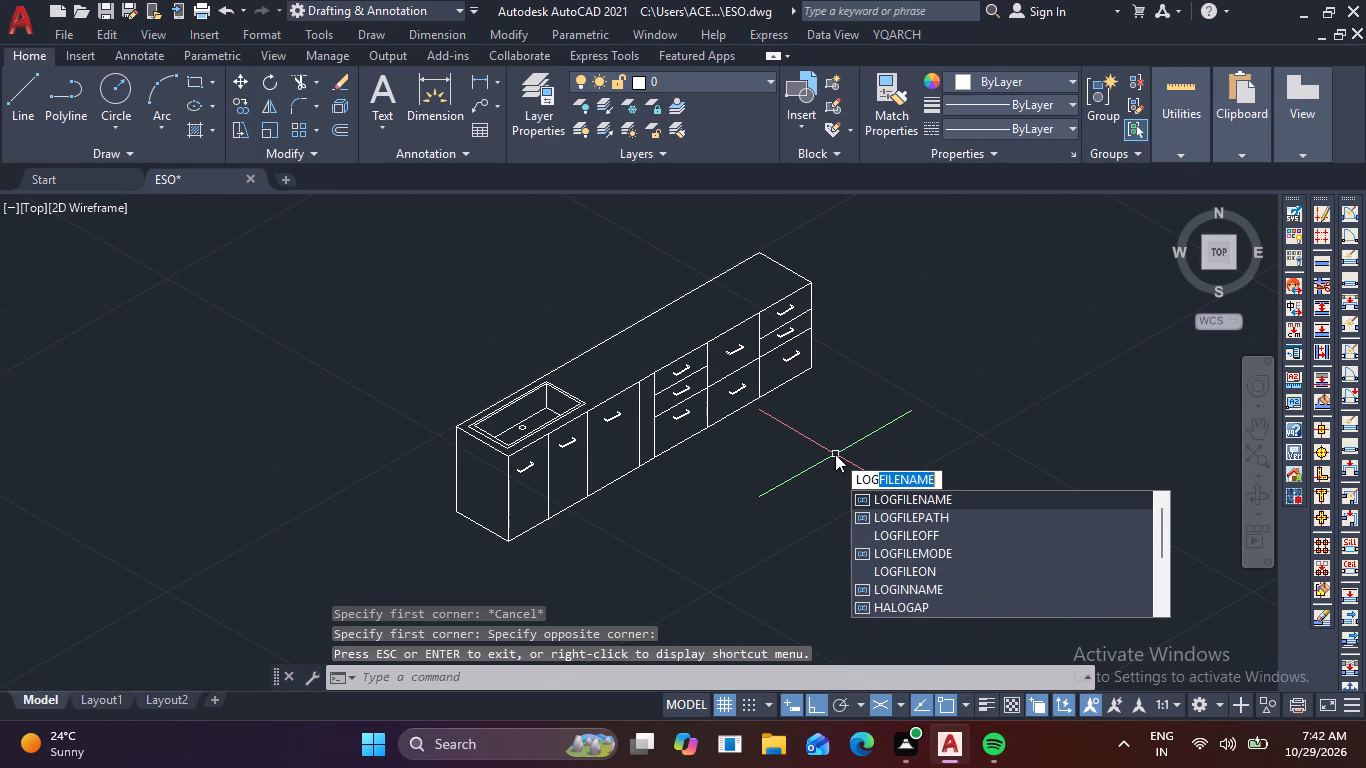
left_click(892, 492)
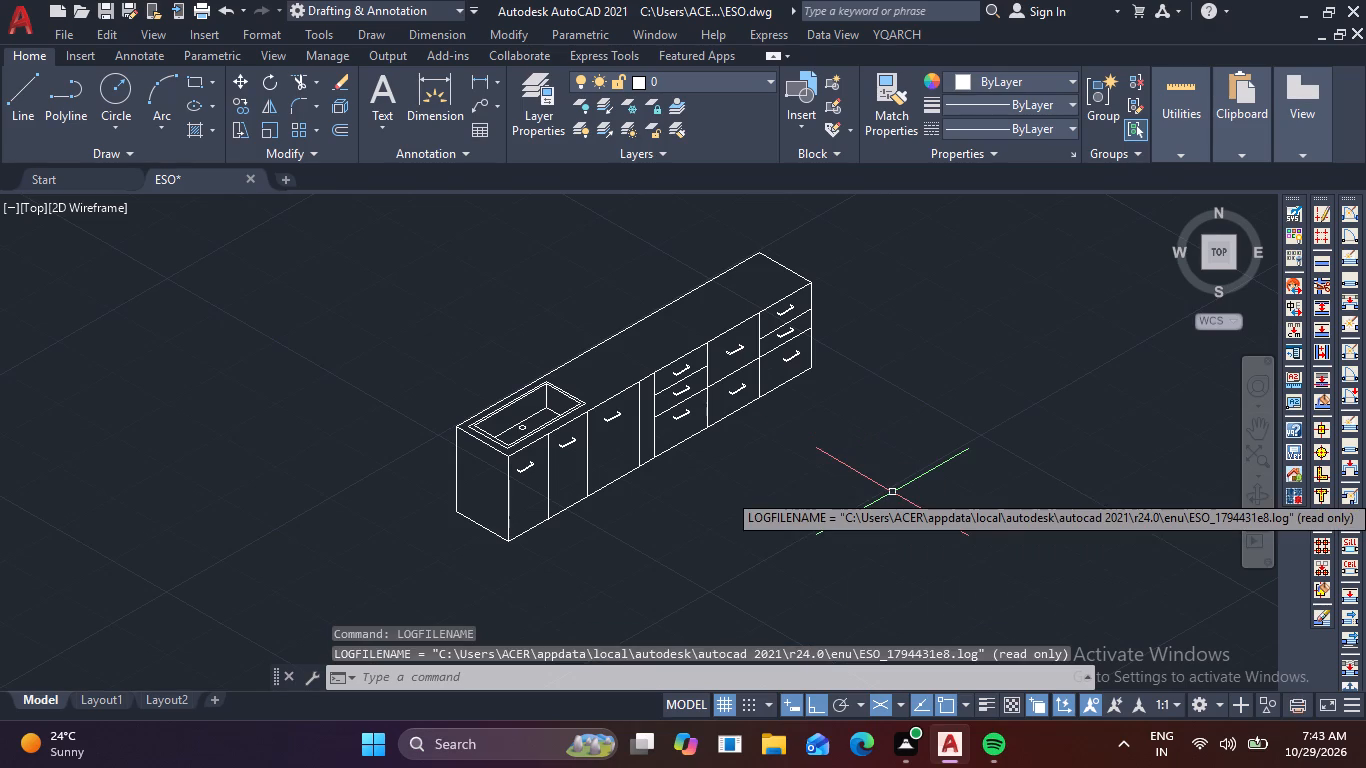